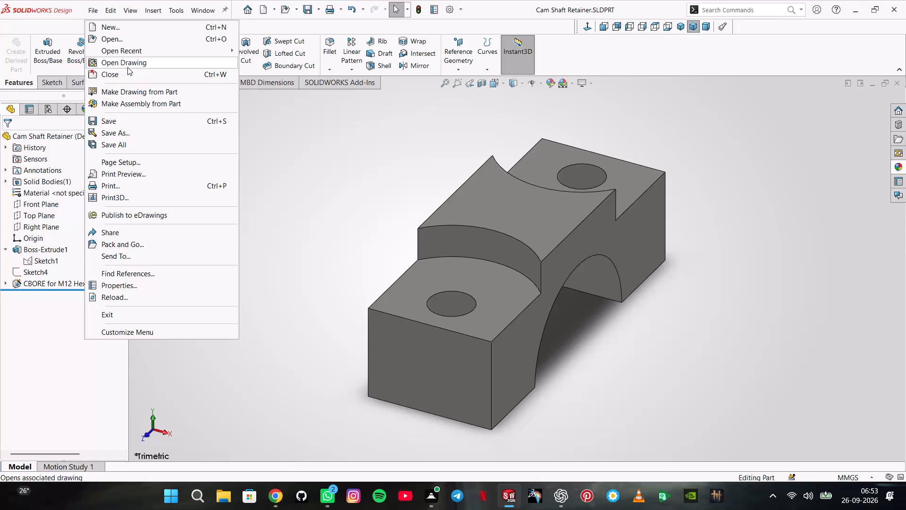
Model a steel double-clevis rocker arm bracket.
Create a new blank part document.
{"action": "left_click", "coordinate": [117, 25]}
{"action": "left_click", "coordinate": [367, 375]}
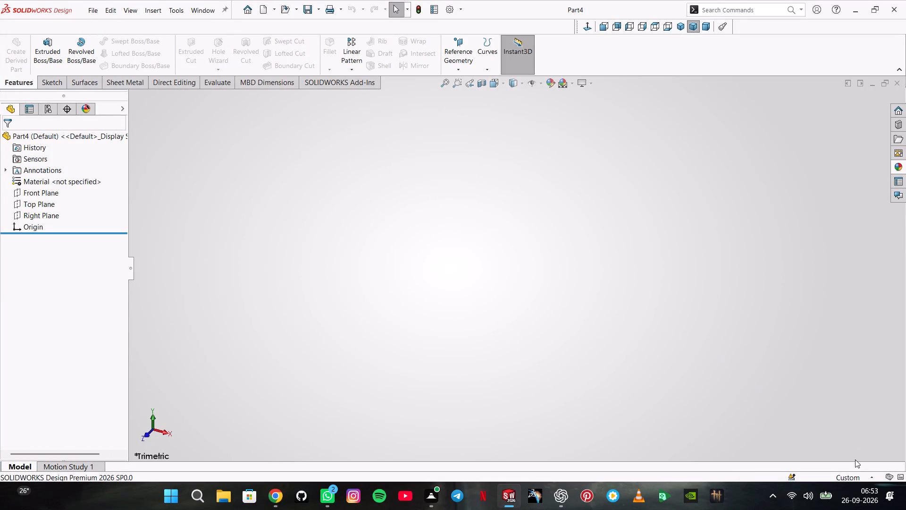
Set the part's unit system to MMGS.
{"action": "left_click", "coordinate": [861, 474]}
{"action": "left_click", "coordinate": [842, 427]}
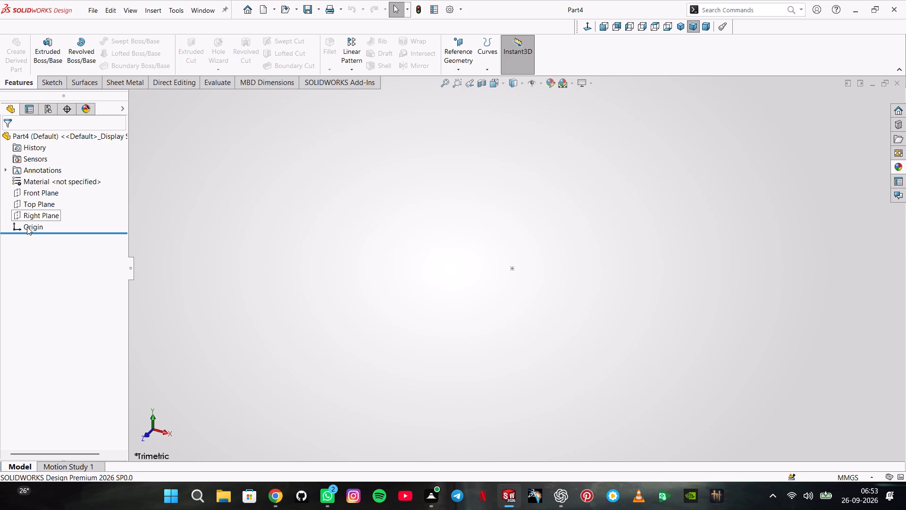
Examine the list of available scenes in the favorite scenes manager, leaving the favorites as they are.
{"action": "left_click", "coordinate": [575, 83]}
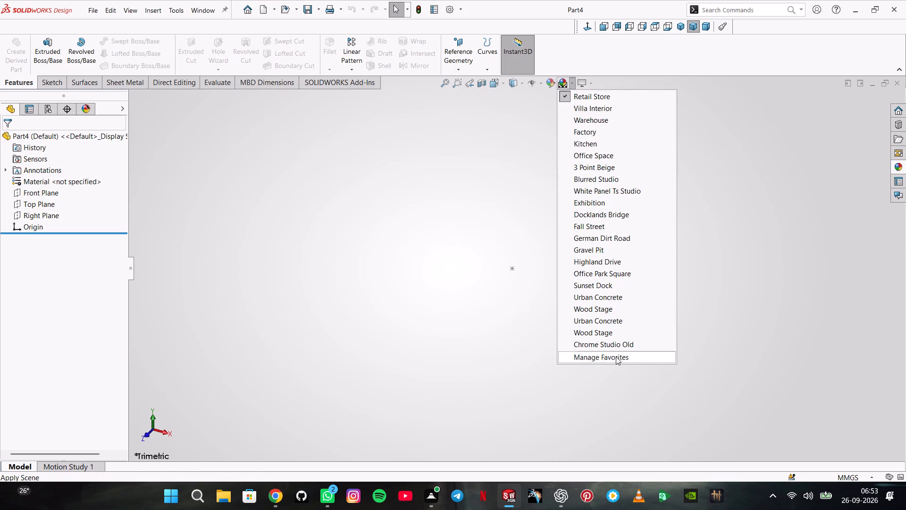
{"action": "left_click", "coordinate": [616, 357]}
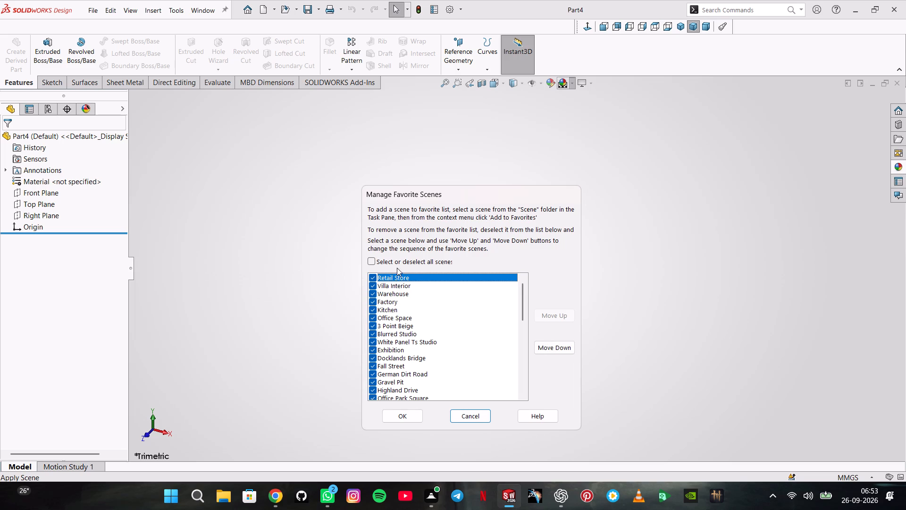
{"action": "scroll", "coordinate": [421, 335], "scroll_direction": "down", "scroll_amount": 4}
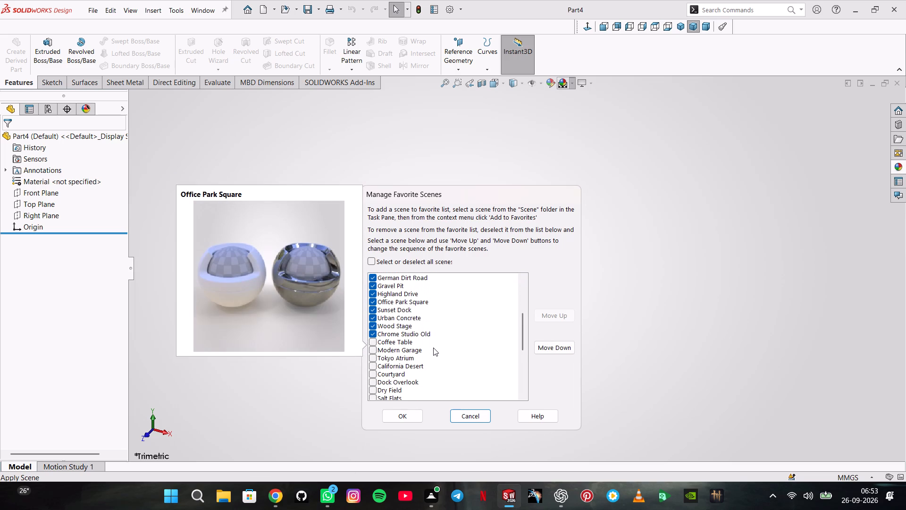
{"action": "scroll", "coordinate": [433, 348], "scroll_direction": "down", "scroll_amount": 2}
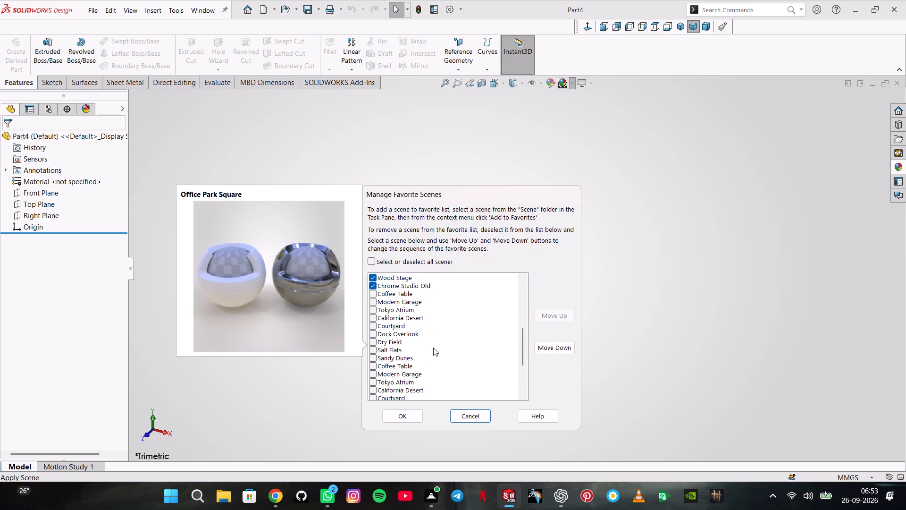
{"action": "scroll", "coordinate": [433, 348], "scroll_direction": "down", "scroll_amount": 4}
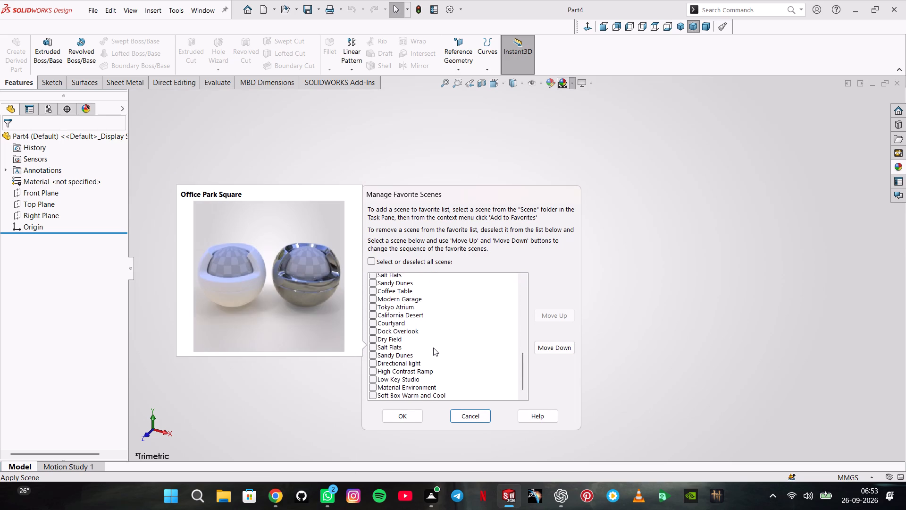
{"action": "scroll", "coordinate": [433, 348], "scroll_direction": "down", "scroll_amount": 2}
{"action": "scroll", "coordinate": [432, 346], "scroll_direction": "up", "scroll_amount": 14}
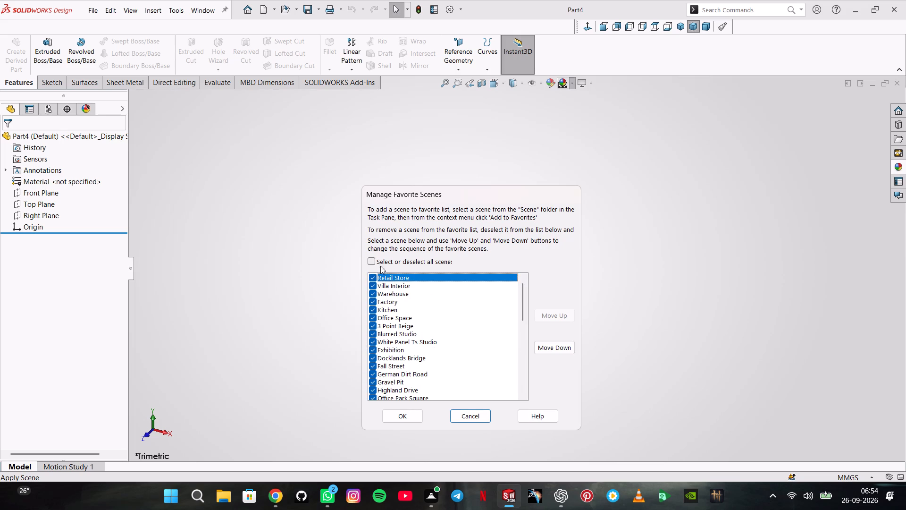
{"action": "left_click", "coordinate": [477, 411]}
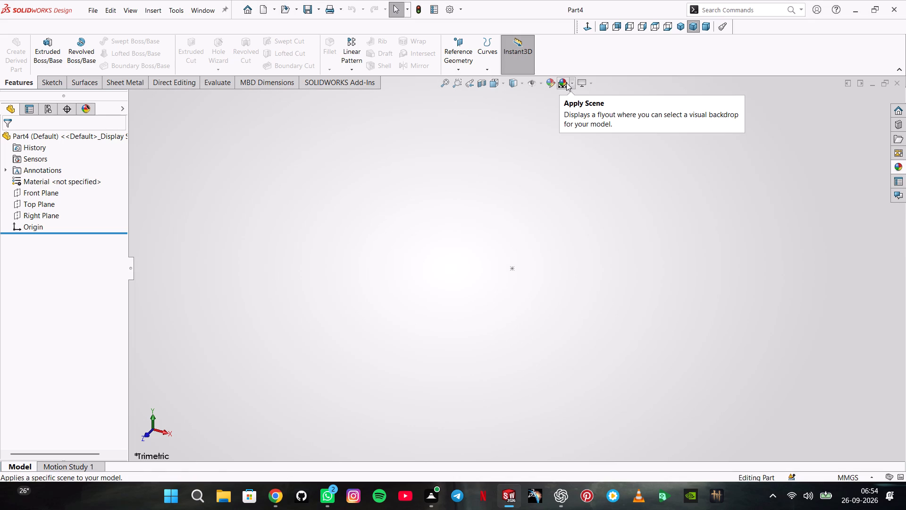
Apply the medium pink swatch from the standard colors as the appearance of the whole part.
{"action": "left_click", "coordinate": [550, 84]}
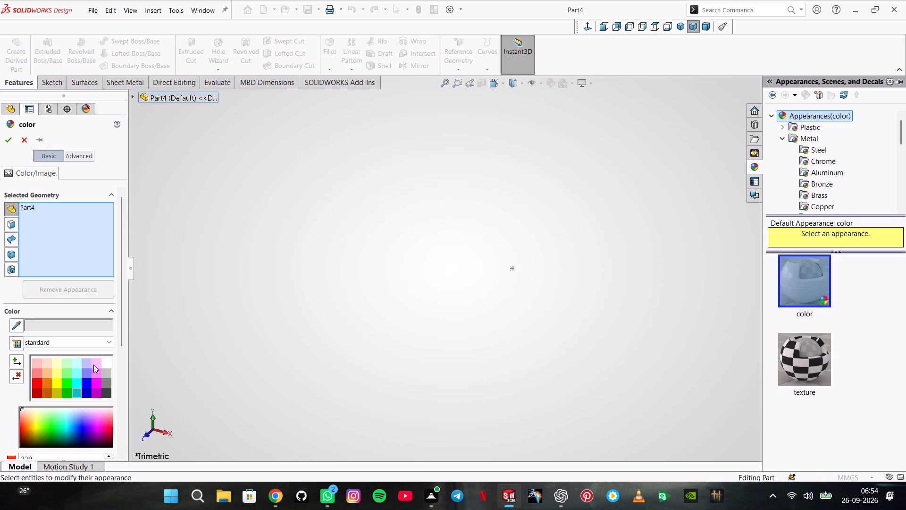
{"action": "left_click", "coordinate": [93, 365]}
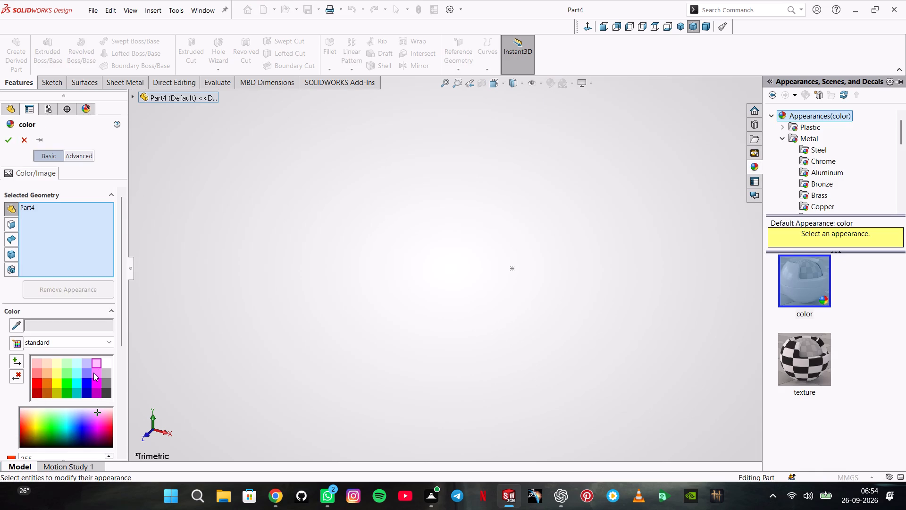
{"action": "left_click", "coordinate": [93, 373]}
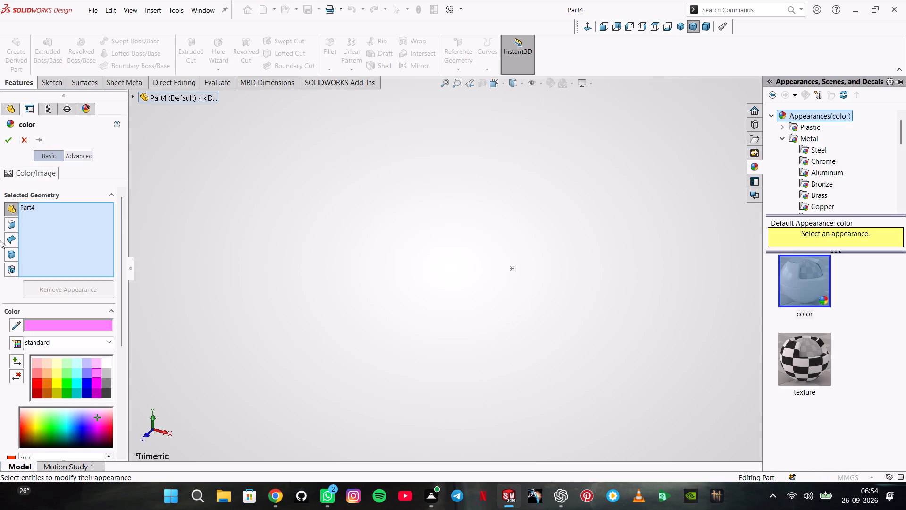
{"action": "left_click", "coordinate": [10, 138]}
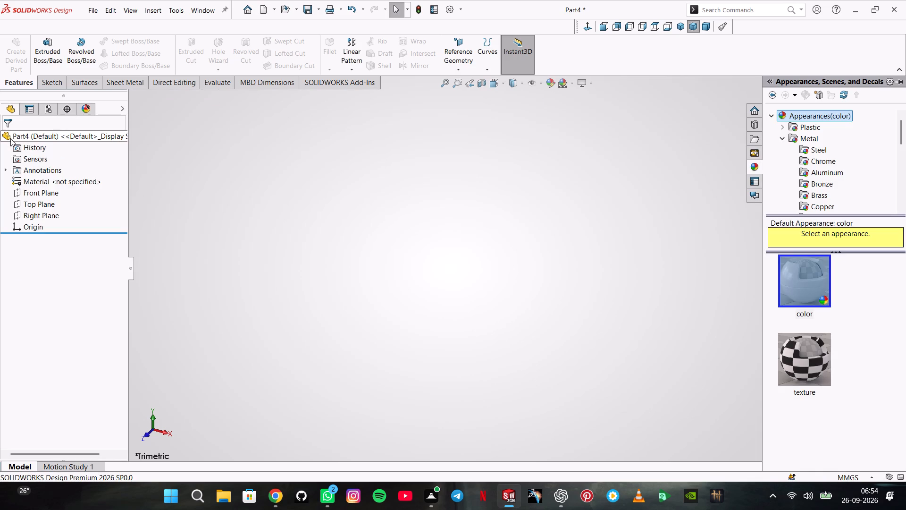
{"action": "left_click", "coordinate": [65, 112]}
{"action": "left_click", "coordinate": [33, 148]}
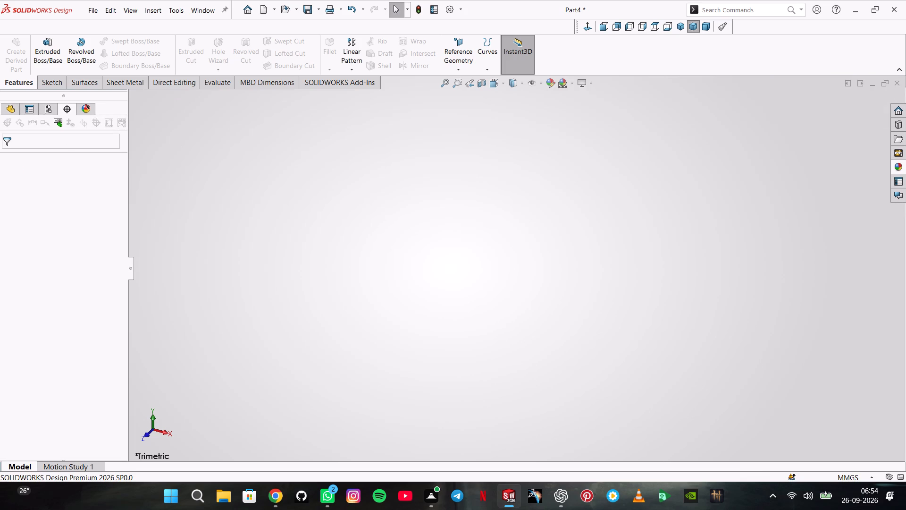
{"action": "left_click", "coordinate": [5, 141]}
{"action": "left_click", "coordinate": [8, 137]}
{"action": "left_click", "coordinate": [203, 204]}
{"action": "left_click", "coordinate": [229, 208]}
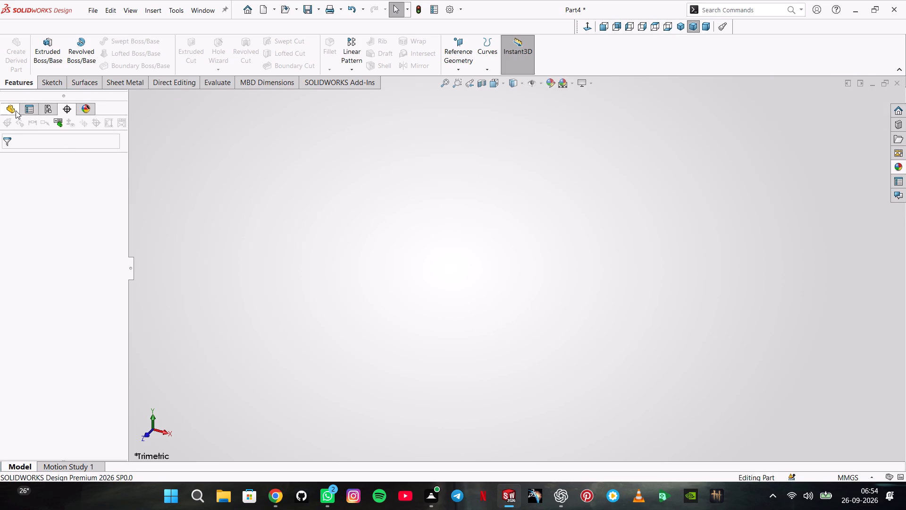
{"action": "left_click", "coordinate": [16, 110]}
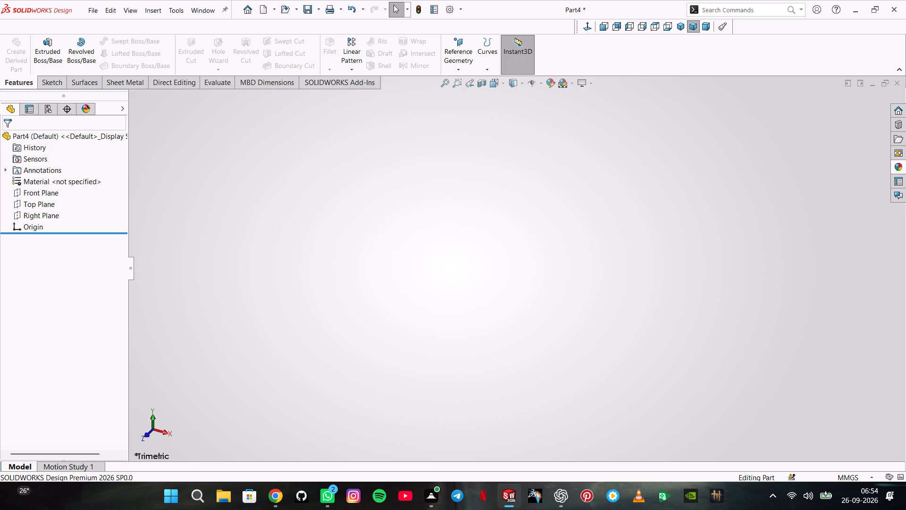
Start a sketch on the Right Plane and draw a circle about 60 mm in diameter centered on the origin.
{"action": "left_click", "coordinate": [50, 218]}
{"action": "left_click", "coordinate": [58, 206]}
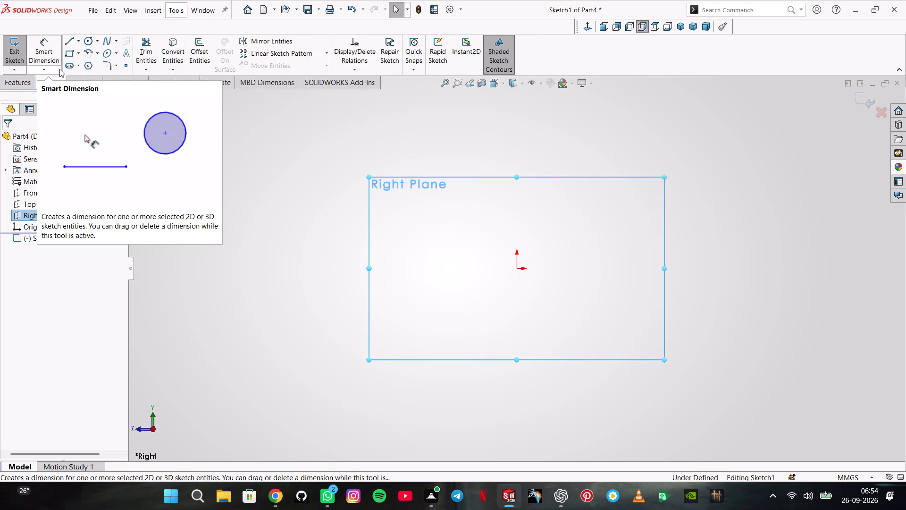
{"action": "left_click", "coordinate": [89, 39]}
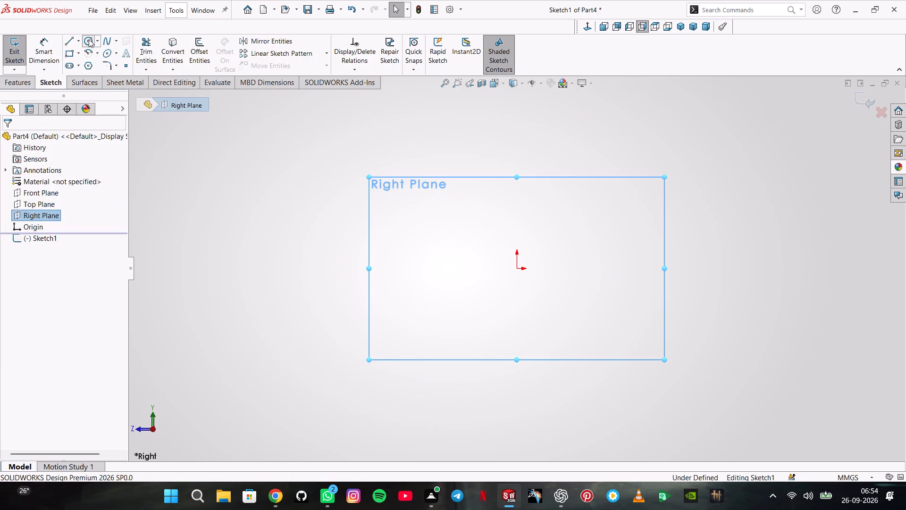
{"action": "left_click", "coordinate": [518, 267]}
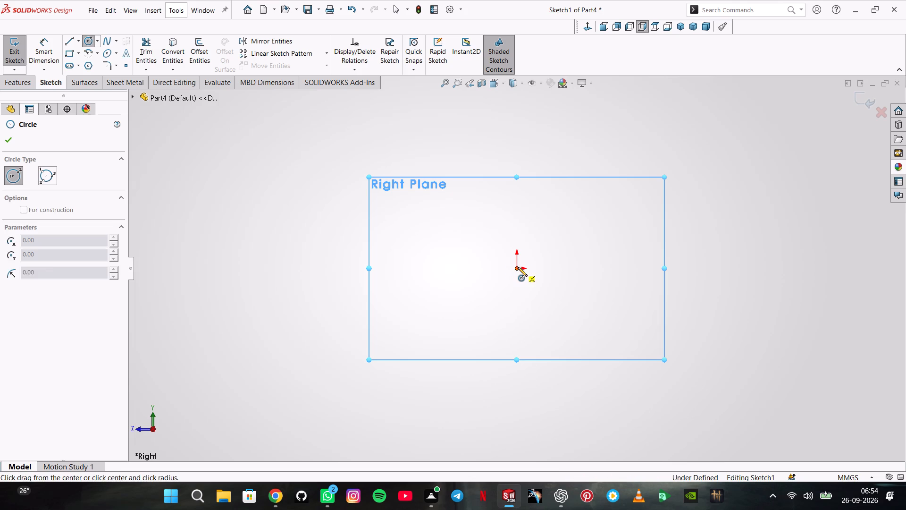
{"action": "left_click", "coordinate": [546, 308]}
Dimension the circle's diameter as 9.53 mm.
{"action": "left_click", "coordinate": [50, 50]}
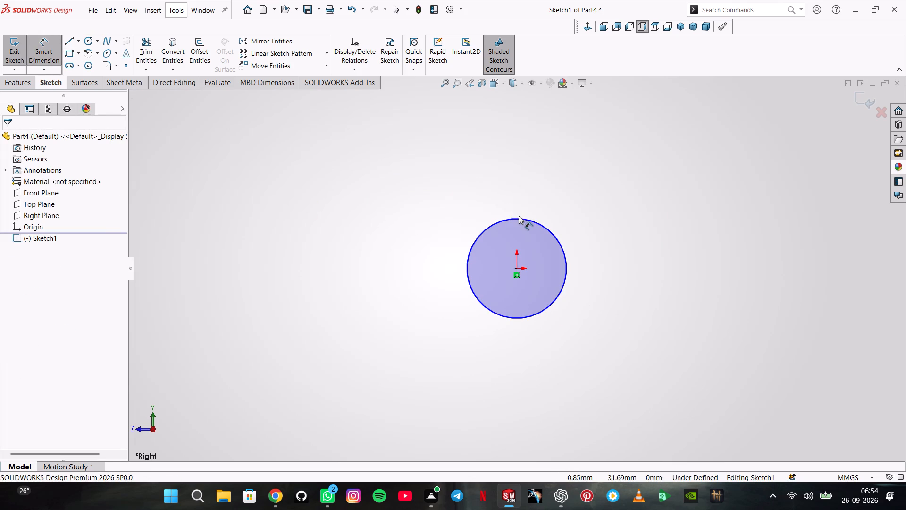
{"action": "left_click", "coordinate": [520, 217]}
{"action": "left_click", "coordinate": [405, 220]}
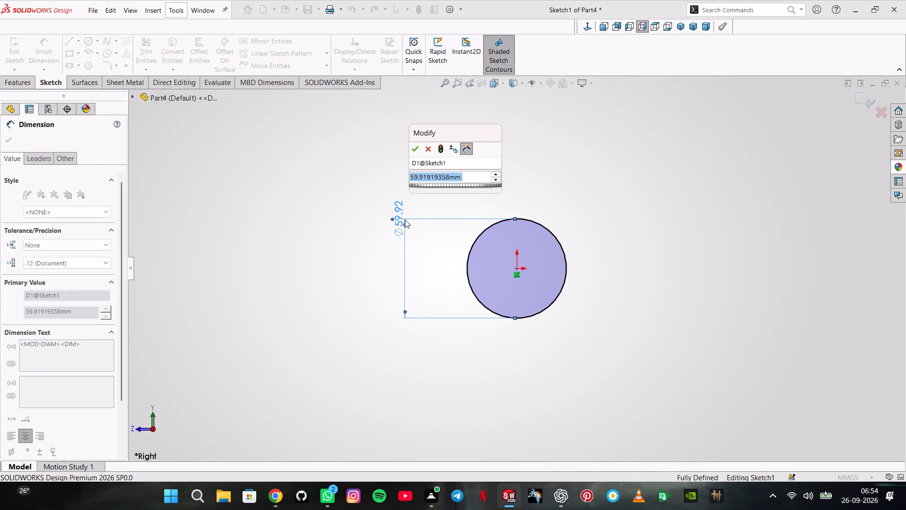
{"action": "key", "text": "9"}
{"action": "key", "text": "period"}
{"action": "key", "text": "5"}
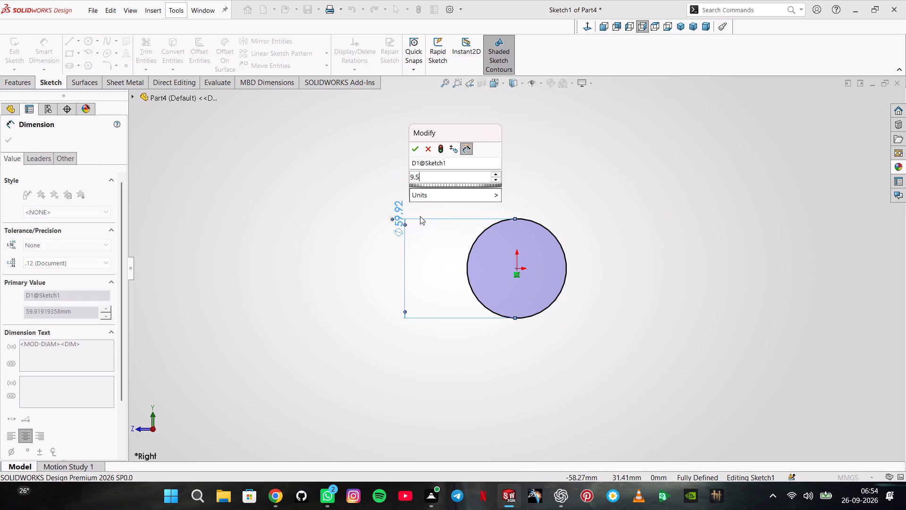
{"action": "key", "text": "3"}
{"action": "key", "text": "Return"}
{"action": "scroll", "coordinate": [441, 212], "scroll_direction": "up", "scroll_amount": 1}
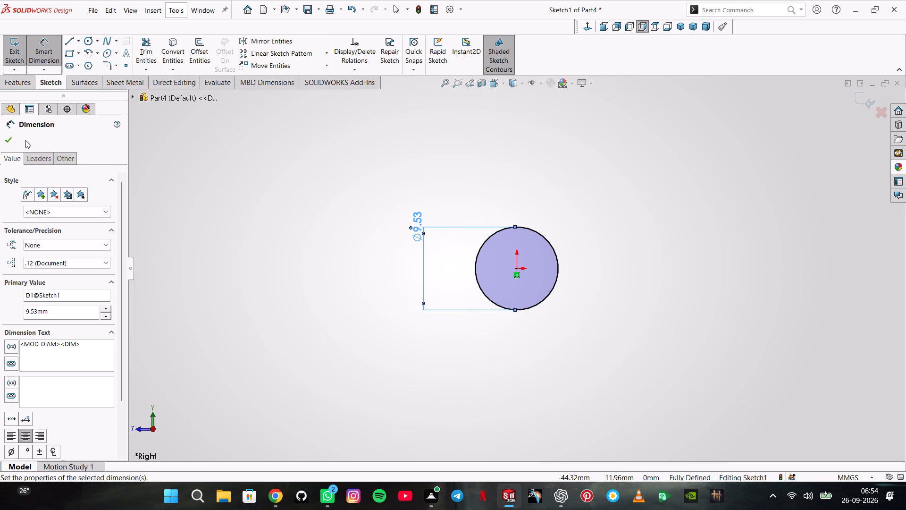
{"action": "left_click", "coordinate": [13, 145]}
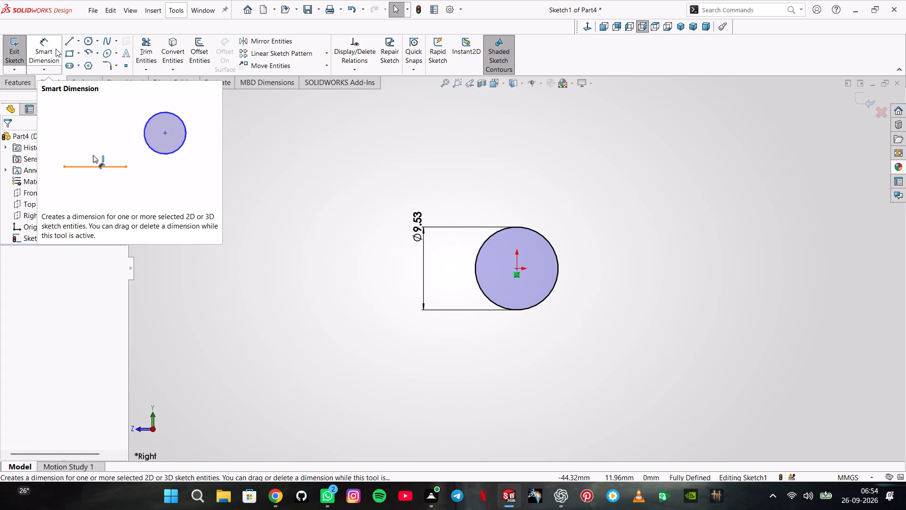
Offset the 9.53 mm circle outward by 5 mm, with the offset dimension added.
{"action": "left_click", "coordinate": [195, 56]}
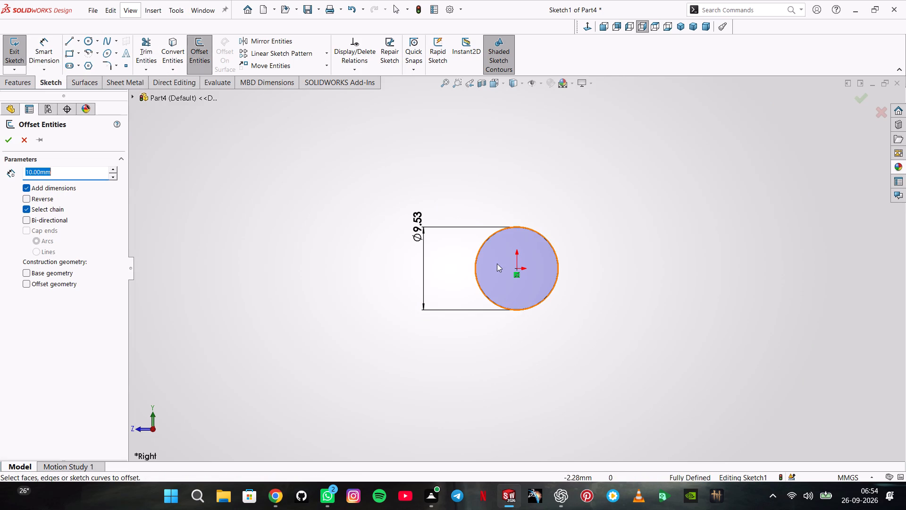
{"action": "left_click", "coordinate": [495, 251]}
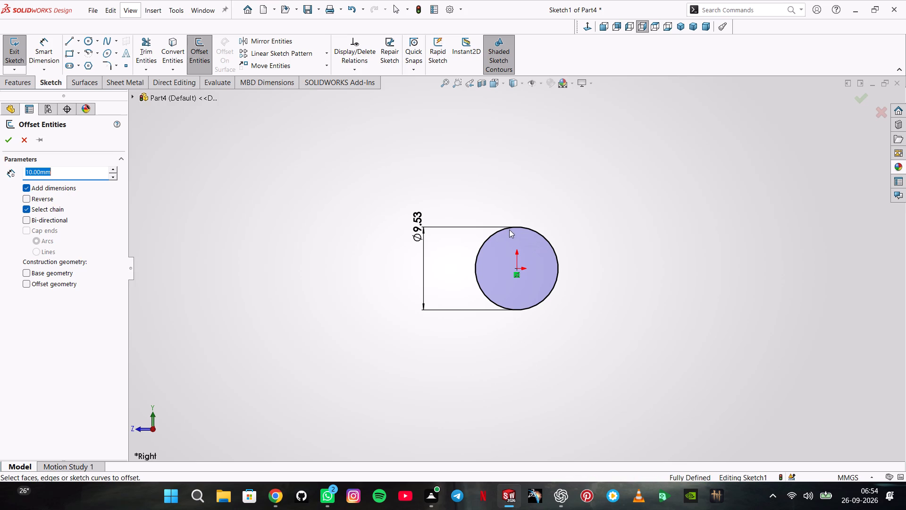
{"action": "key", "text": "5"}
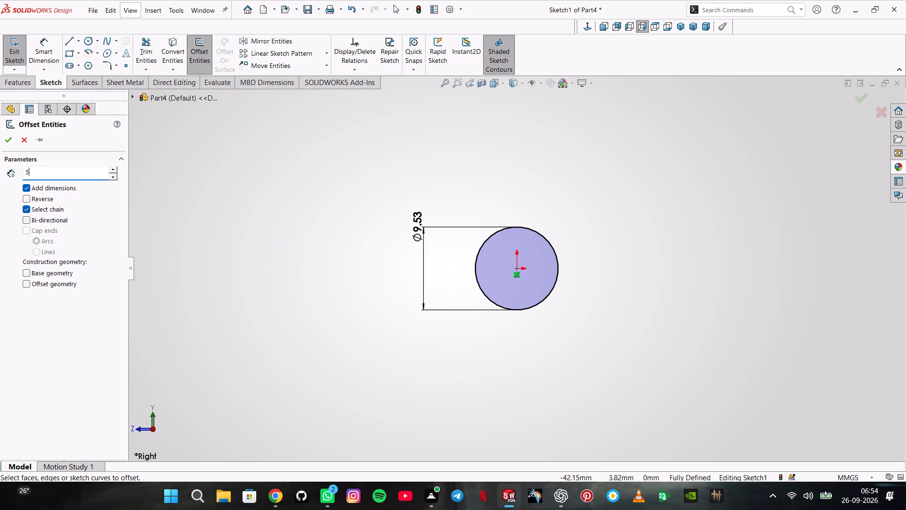
{"action": "key", "text": "Return"}
{"action": "left_click", "coordinate": [484, 244]}
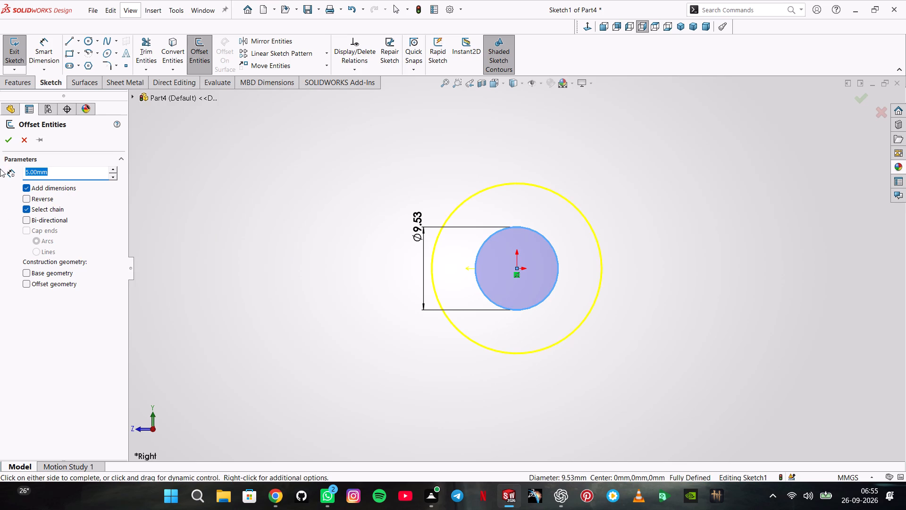
{"action": "left_click", "coordinate": [6, 143]}
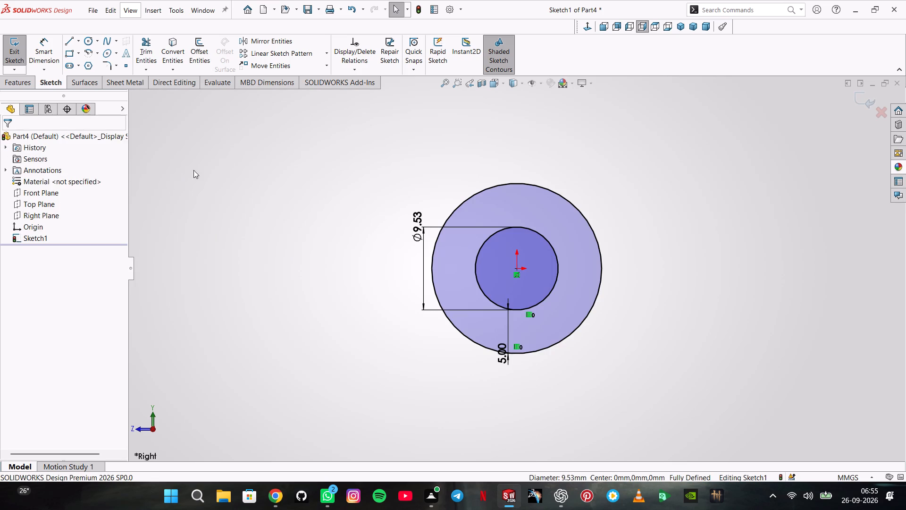
{"action": "left_click", "coordinate": [232, 155]}
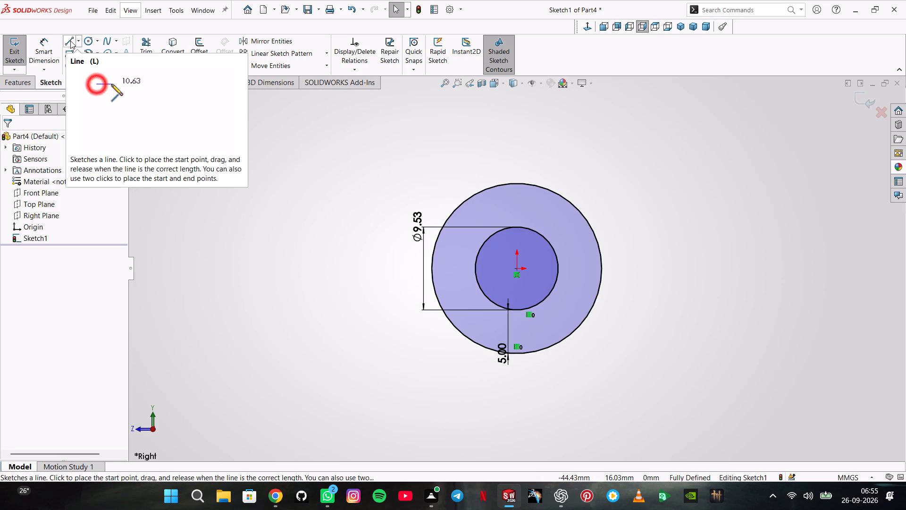
Draw an arm outline: horizontal line from the outer circle's top toward +Z, about 4.8 mm downward, and a sloping line about 21 mm back to the circle.
{"action": "left_click", "coordinate": [69, 40]}
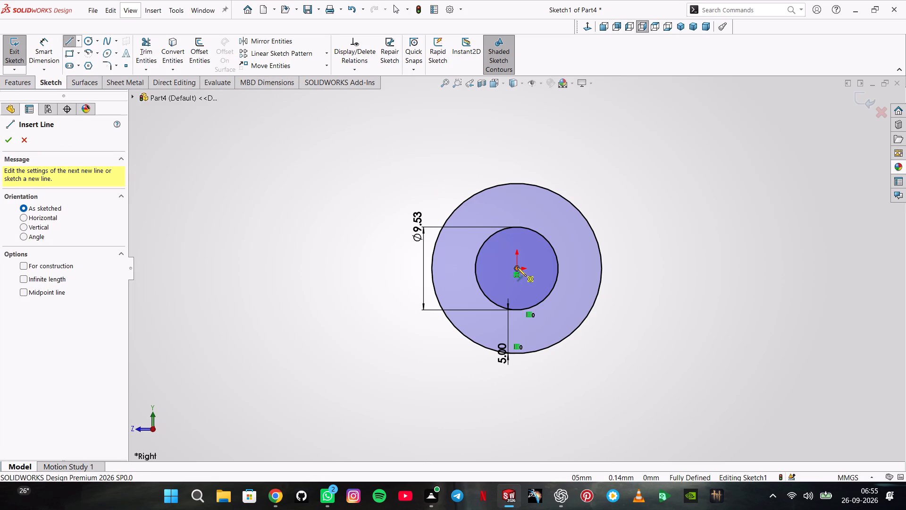
{"action": "left_click", "coordinate": [517, 181]}
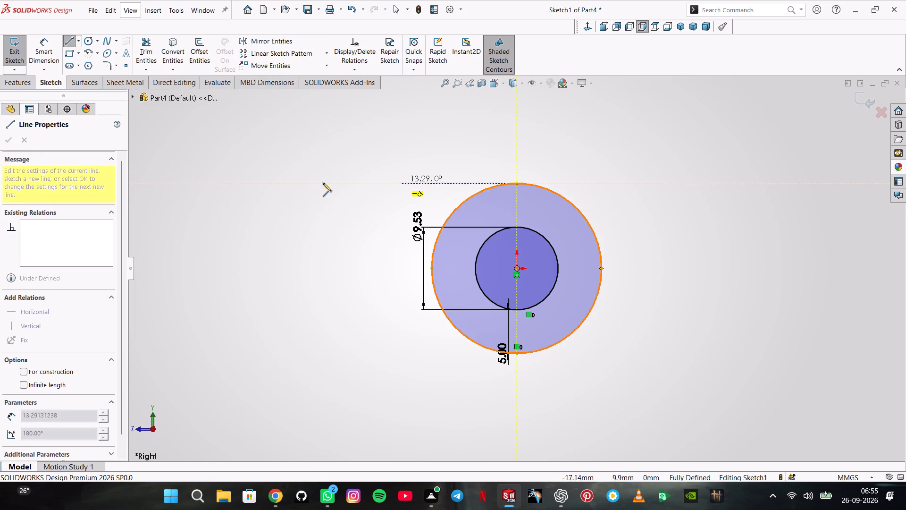
{"action": "left_click", "coordinate": [285, 183]}
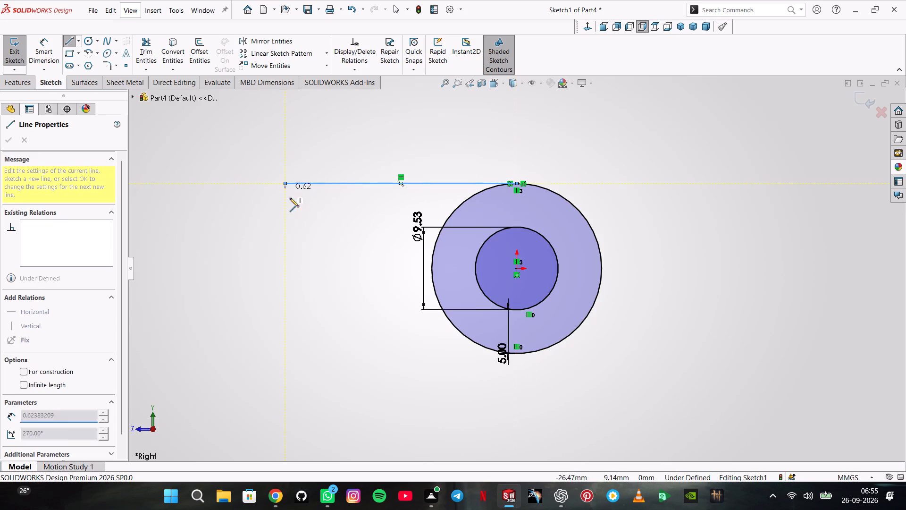
{"action": "left_click", "coordinate": [286, 225]}
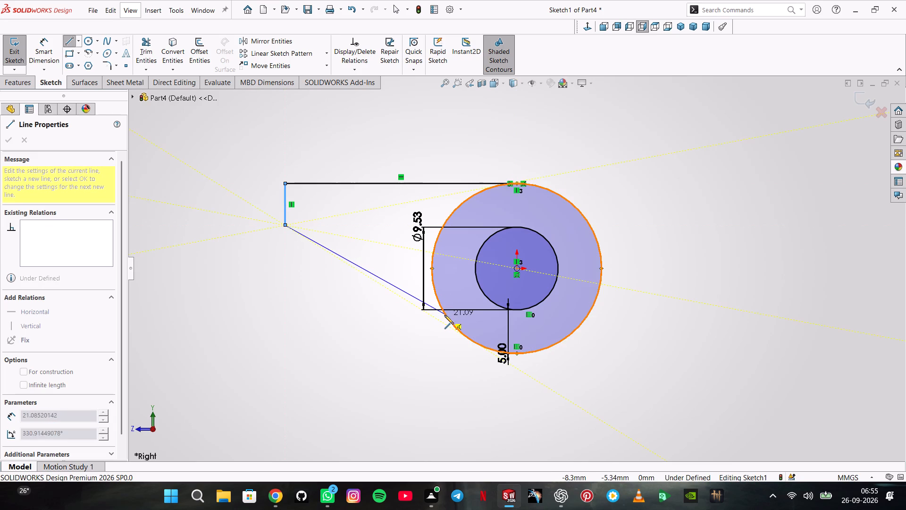
{"action": "left_click", "coordinate": [445, 315]}
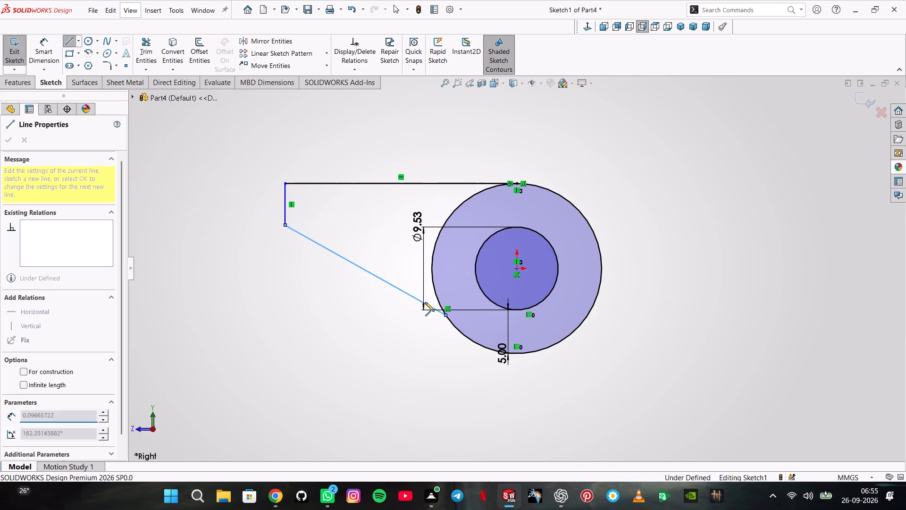
{"action": "double_click", "coordinate": [319, 290]}
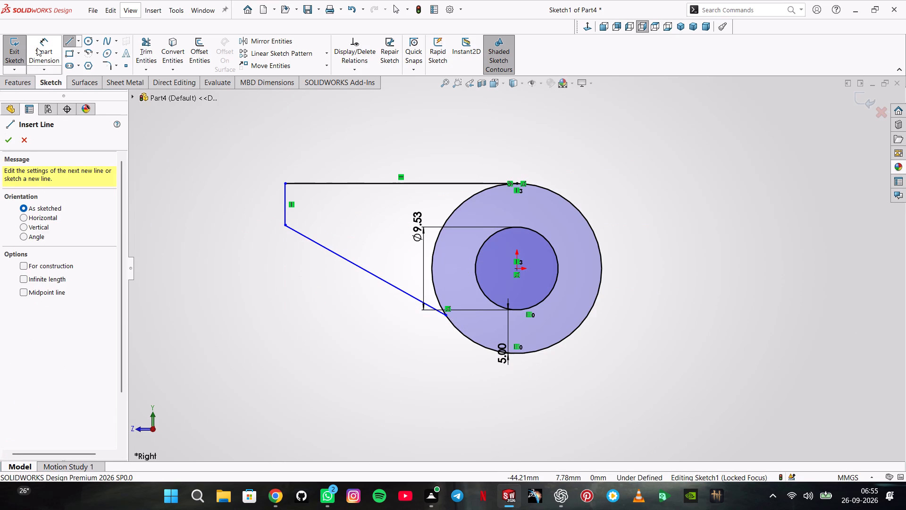
Dimension the arm's horizontal top line as 22.23 mm and its short vertical end line as 5 mm.
{"action": "left_click", "coordinate": [37, 48]}
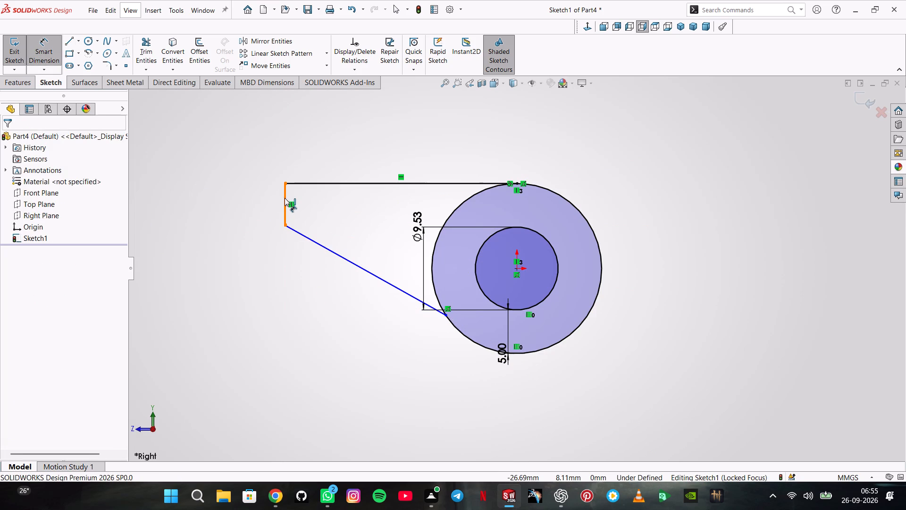
{"action": "left_click", "coordinate": [322, 184]}
{"action": "left_click", "coordinate": [322, 164]}
{"action": "type", "text": "22.23"}
{"action": "key", "text": "Return"}
{"action": "left_click", "coordinate": [322, 200]}
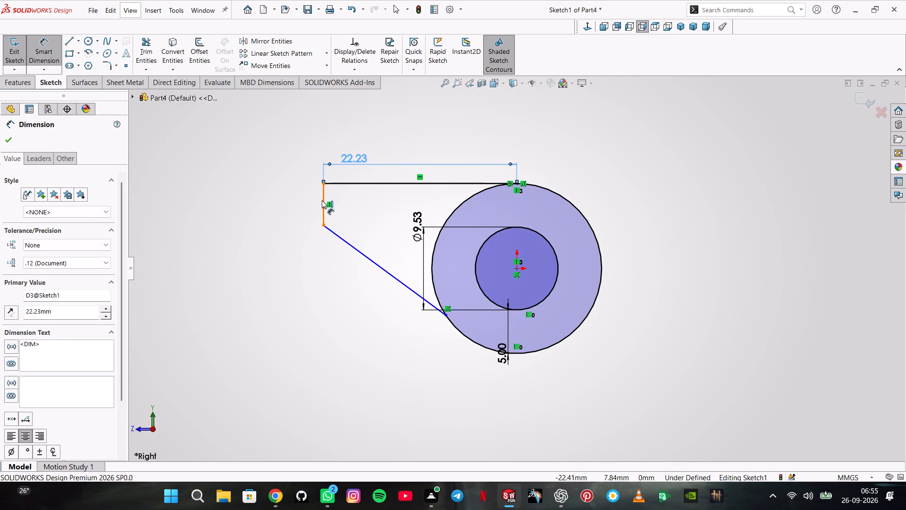
{"action": "left_click", "coordinate": [277, 210]}
{"action": "key", "text": "5"}
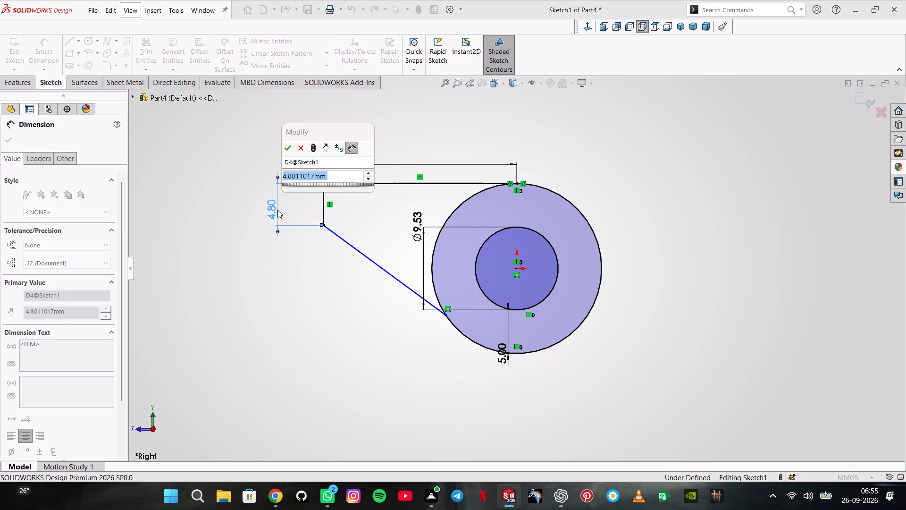
{"action": "key", "text": "Return"}
Dimension the angle between the arm's horizontal top line and its sloping lower line as 25 degrees.
{"action": "scroll", "coordinate": [277, 210], "scroll_direction": "up", "scroll_amount": 1}
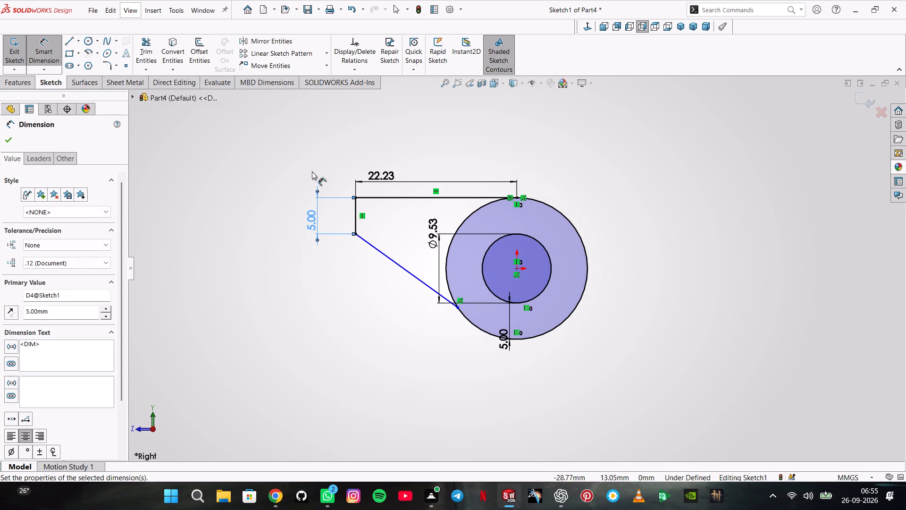
{"action": "left_click", "coordinate": [398, 200]}
{"action": "left_click", "coordinate": [383, 252]}
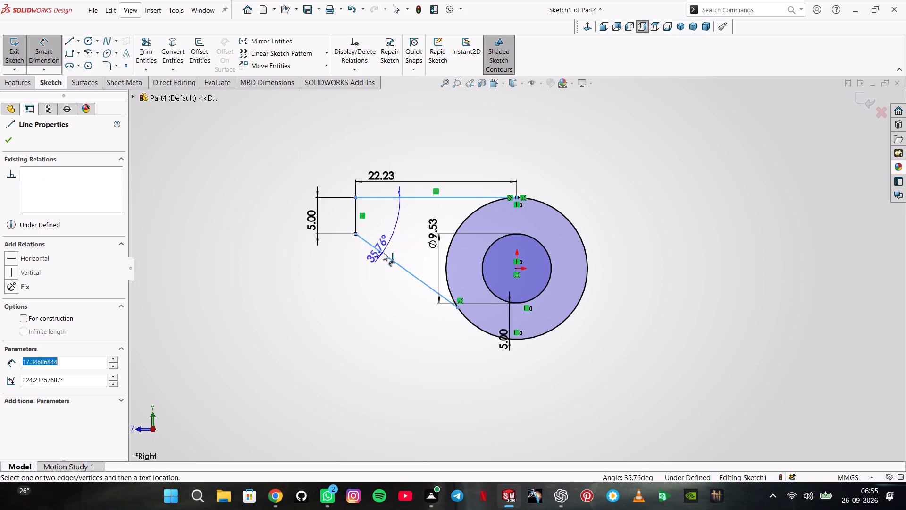
{"action": "left_click", "coordinate": [385, 228]}
{"action": "type", "text": "25"}
{"action": "key", "text": "Return"}
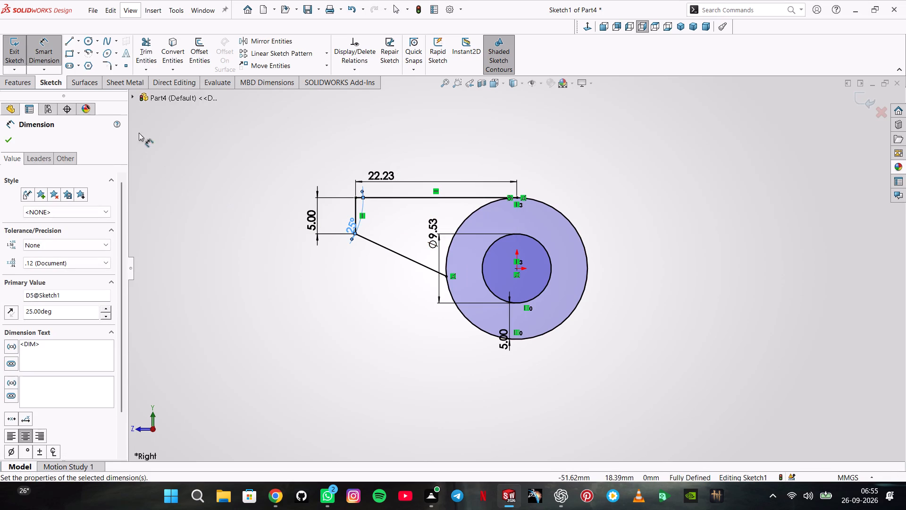
Draw the opposite arm: horizontal line about 24 mm from the origin, about 4.2 mm downward, and a line about 23 mm tangent to the outer circle's underside.
{"action": "left_click", "coordinate": [70, 44]}
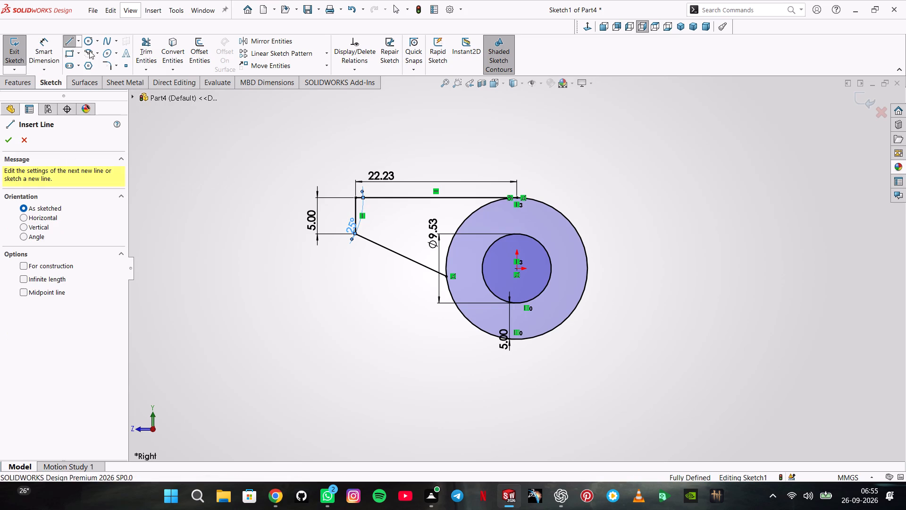
{"action": "left_click", "coordinate": [516, 269]}
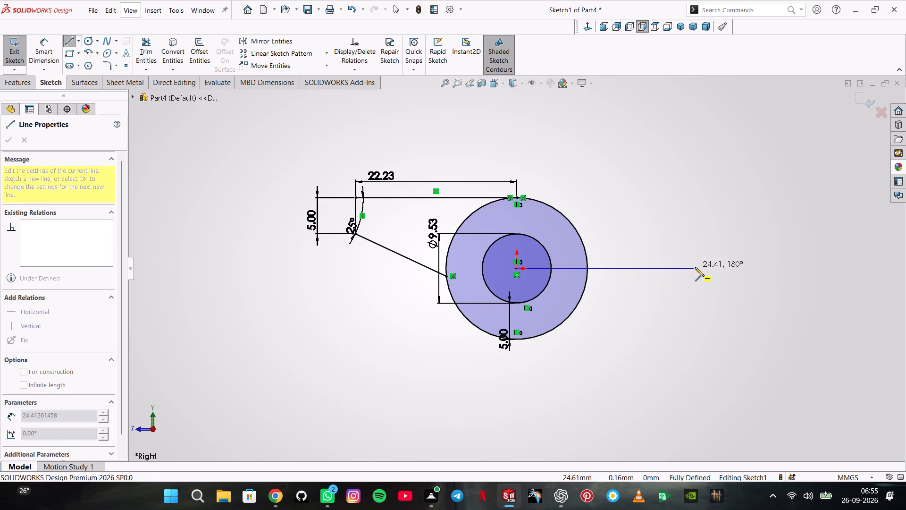
{"action": "left_click", "coordinate": [695, 267]}
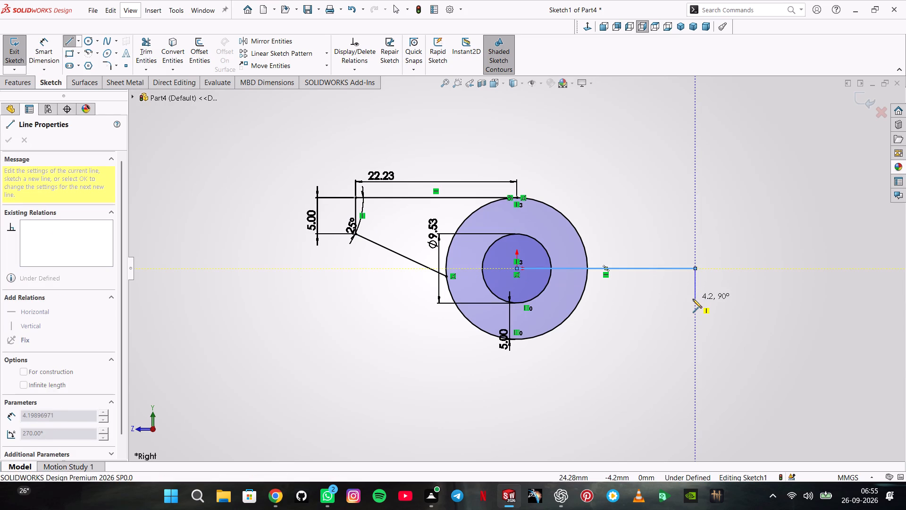
{"action": "left_click", "coordinate": [693, 299]}
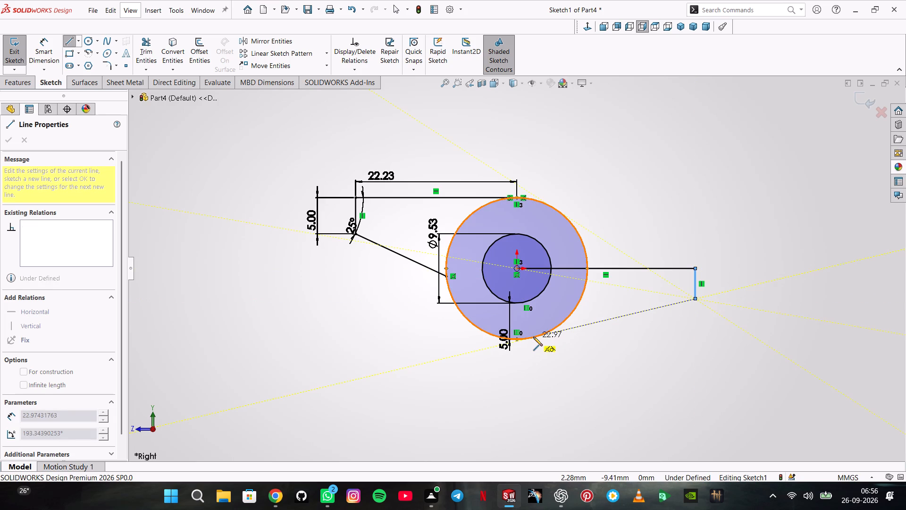
{"action": "left_click", "coordinate": [533, 337]}
{"action": "double_click", "coordinate": [413, 345]}
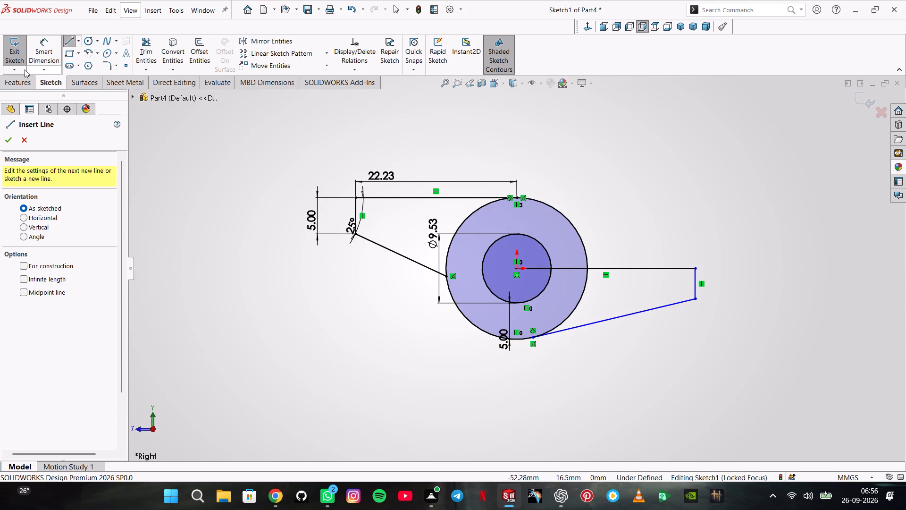
Dimension the opposite arm's vertical end line at 28.575 mm from the origin and set its length to 5 mm.
{"action": "left_click", "coordinate": [40, 54]}
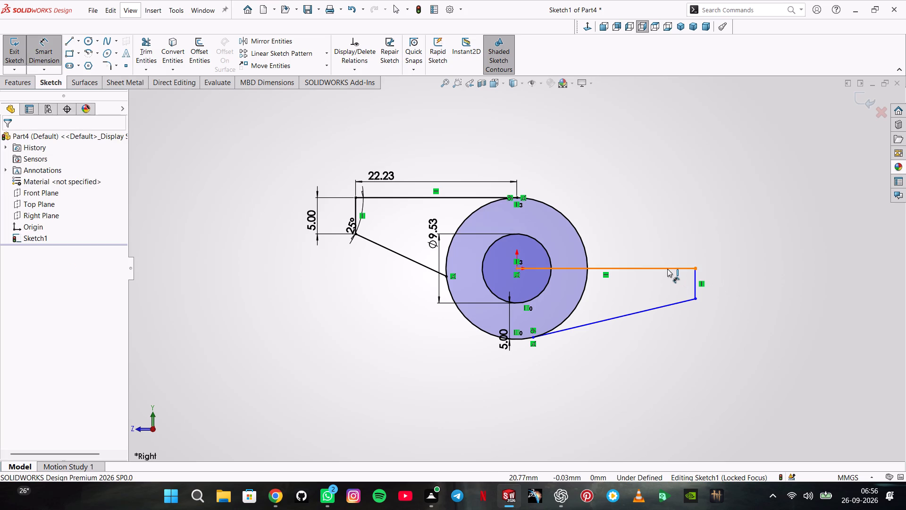
{"action": "left_click", "coordinate": [517, 267]}
{"action": "left_click", "coordinate": [696, 282]}
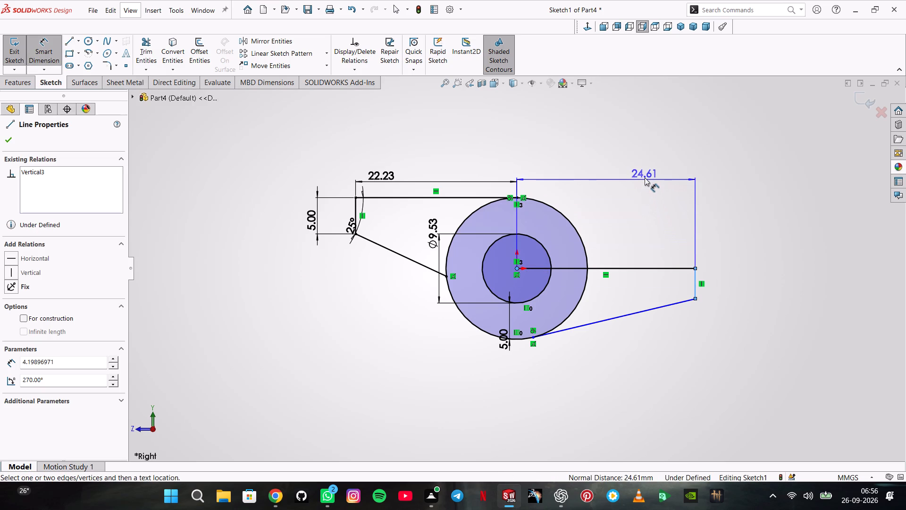
{"action": "left_click", "coordinate": [645, 178]}
{"action": "type", "text": "28.5"}
{"action": "type", "text": "75"}
{"action": "key", "text": "Return"}
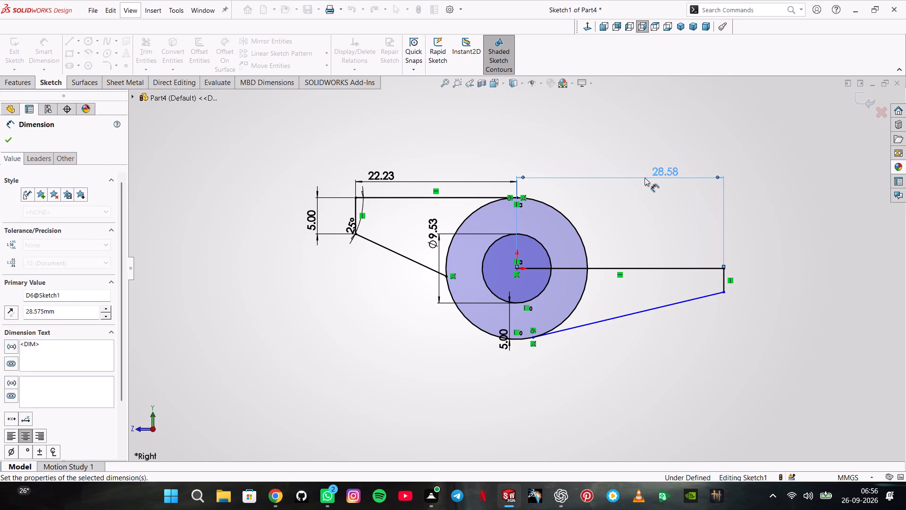
{"action": "left_click", "coordinate": [724, 283]}
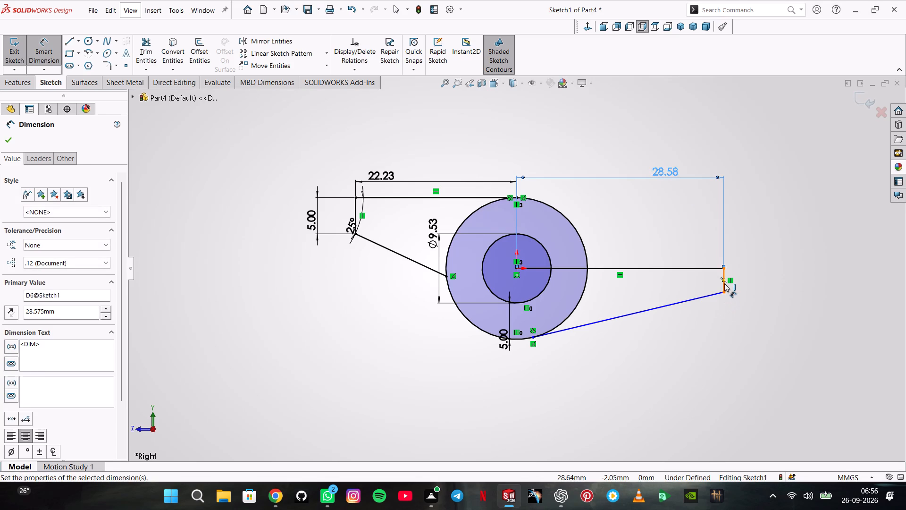
{"action": "left_click", "coordinate": [758, 273]}
{"action": "key", "text": "5"}
{"action": "key", "text": "Return"}
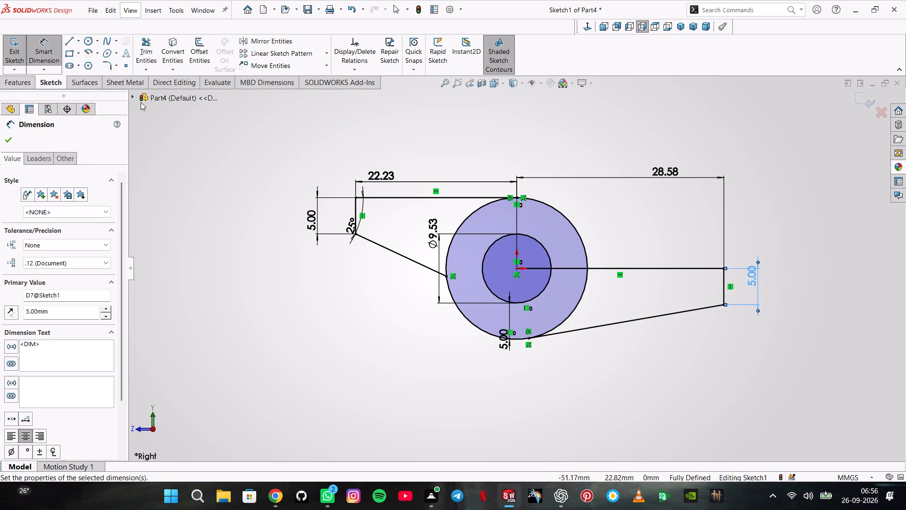
Trim away the two outer-circle arcs lying inside the arms, between each arm's upper and lower lines.
{"action": "left_click", "coordinate": [141, 57]}
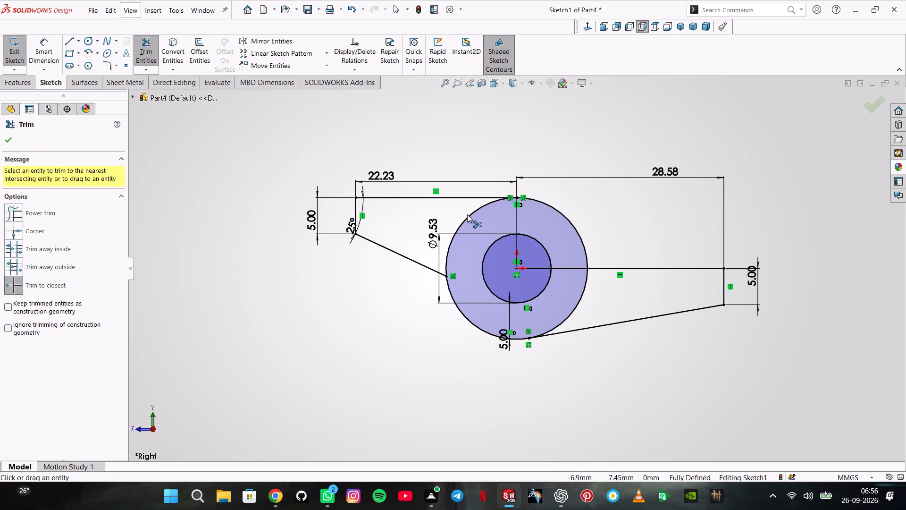
{"action": "left_click", "coordinate": [469, 215]}
{"action": "left_click", "coordinate": [579, 305]}
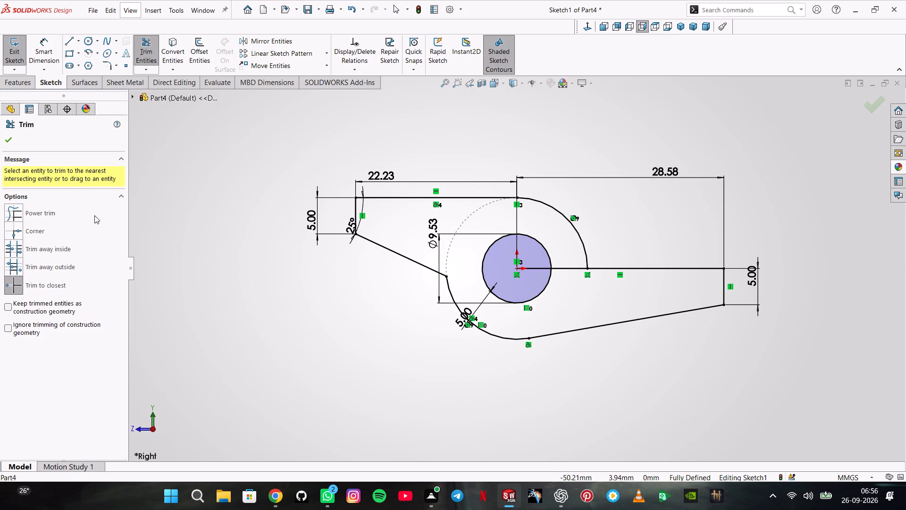
{"action": "left_click", "coordinate": [8, 136]}
Extrude the closed two-arm region around the center hole 19 mm, Mid Plane.
{"action": "left_click", "coordinate": [21, 88]}
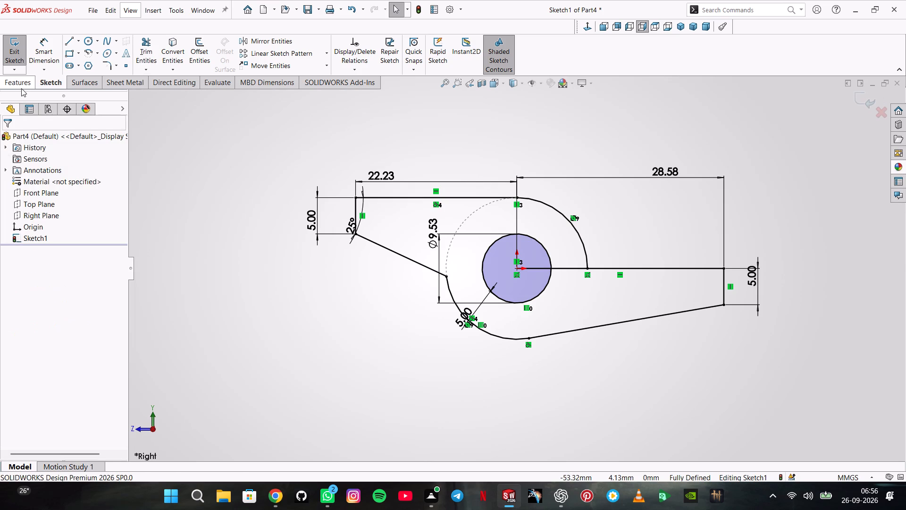
{"action": "left_click", "coordinate": [56, 55]}
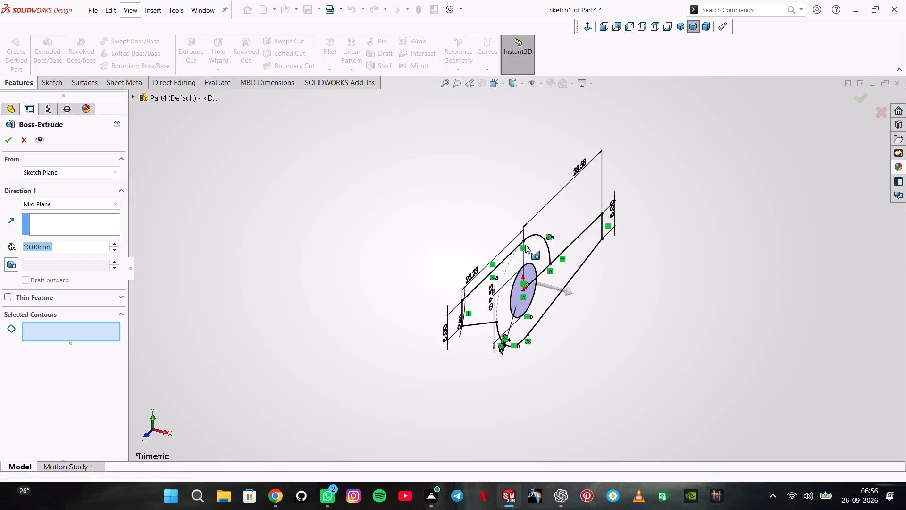
{"action": "left_click", "coordinate": [537, 255]}
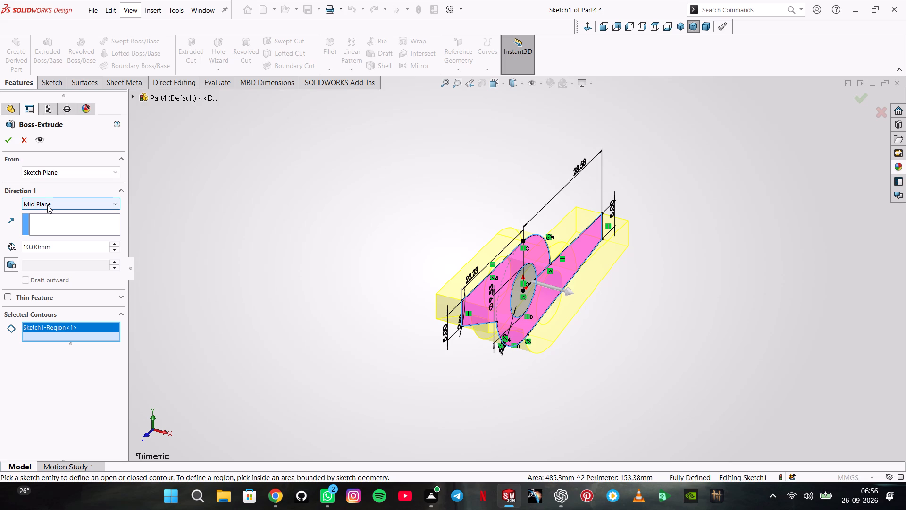
{"action": "type", "text": "19"}
{"action": "double_click", "coordinate": [65, 248]}
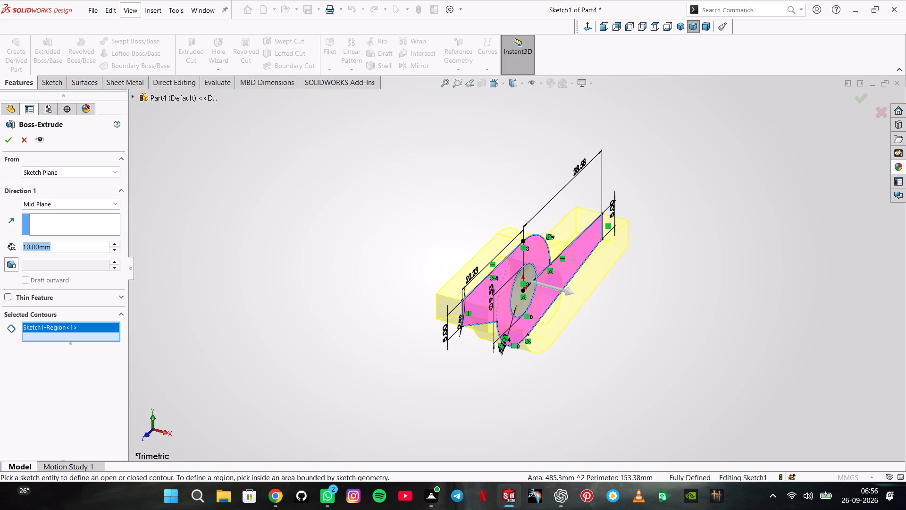
{"action": "type", "text": "19"}
{"action": "key", "text": "Return"}
{"action": "key", "text": "Return"}
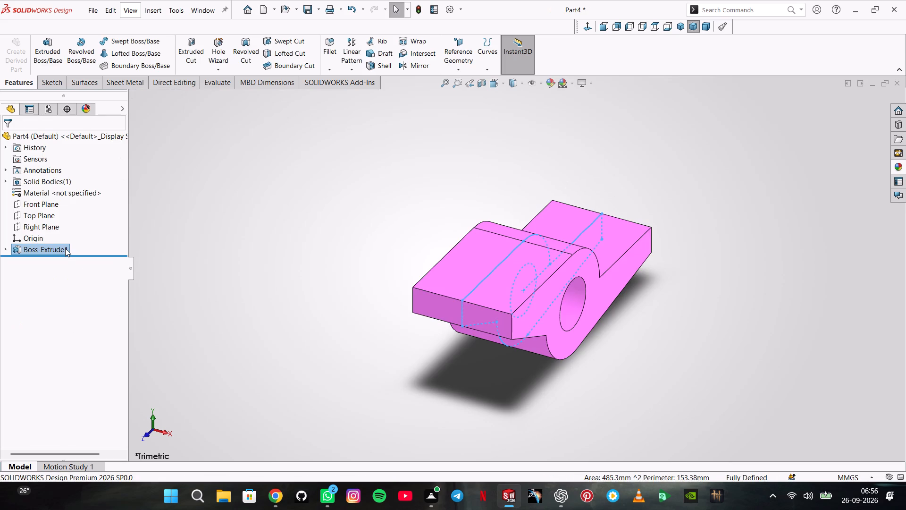
{"action": "left_click", "coordinate": [230, 261]}
Chamfer the short end edges of both arms on the +X side face with asymmetric distances of 2.54 mm and 7.64 mm.
{"action": "middle_click_drag", "start_coordinate": [499, 170], "coordinate": [455, 197]}
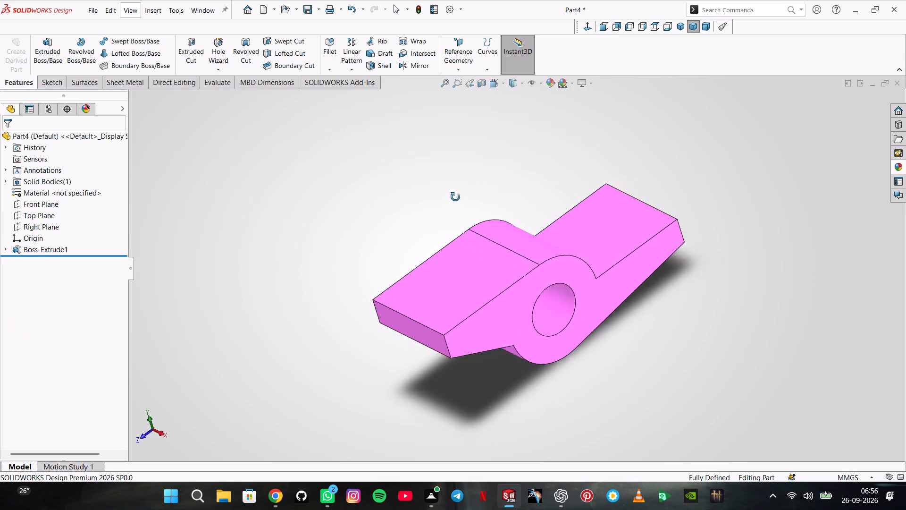
{"action": "middle_click_drag", "start_coordinate": [455, 197], "coordinate": [428, 204]}
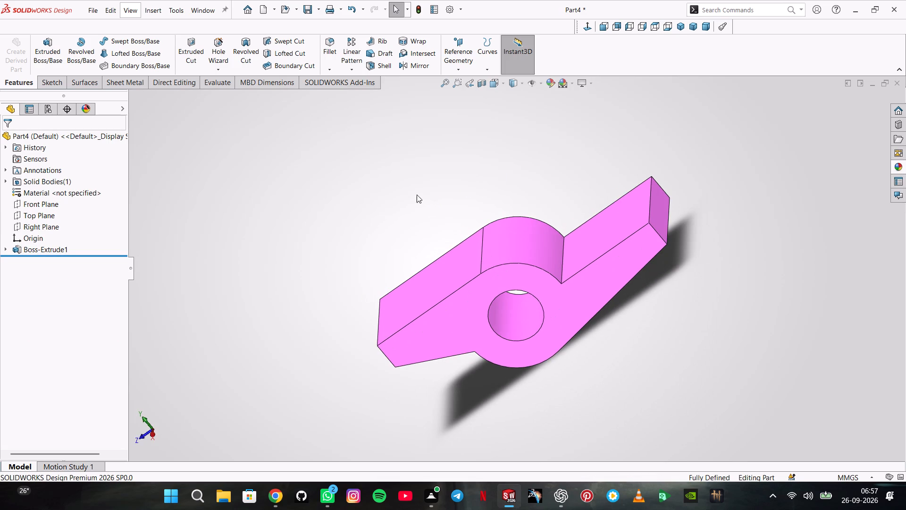
{"action": "left_click", "coordinate": [330, 71]}
{"action": "left_click", "coordinate": [336, 88]}
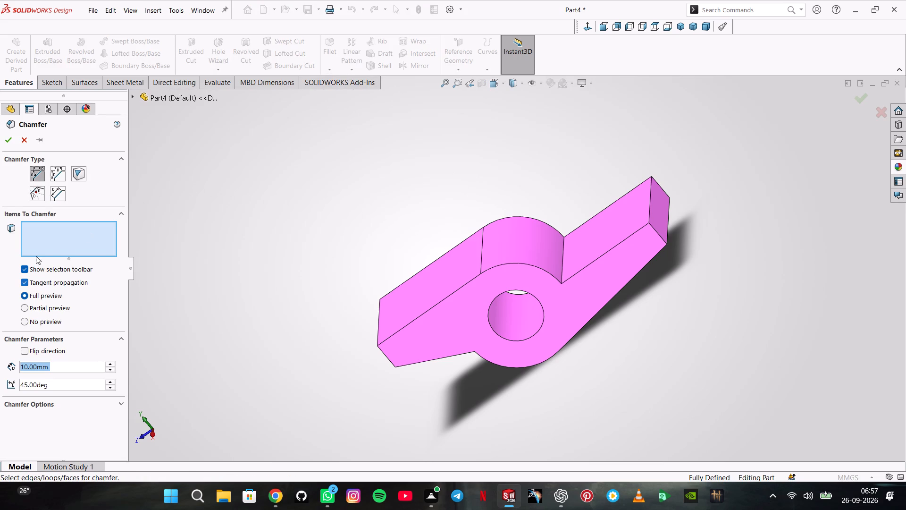
{"action": "left_click", "coordinate": [58, 177]}
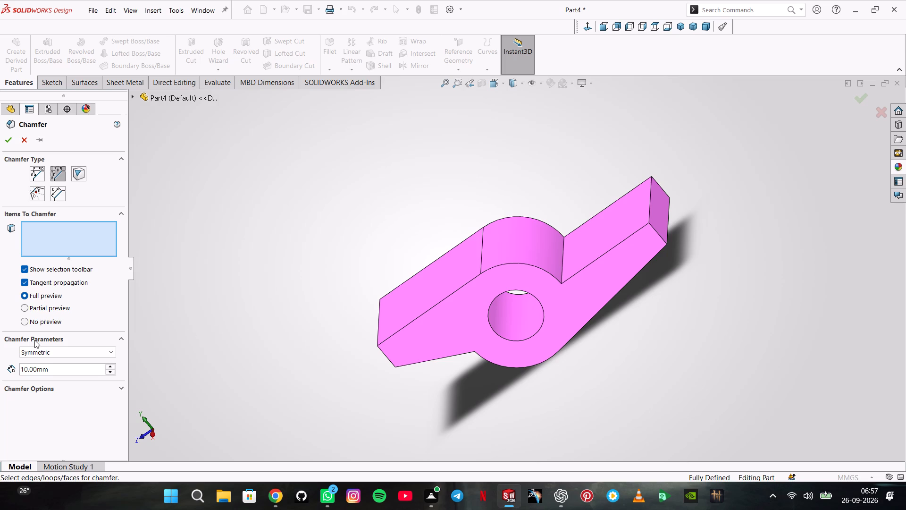
{"action": "left_click", "coordinate": [60, 173]}
{"action": "left_click", "coordinate": [59, 180]}
{"action": "left_click", "coordinate": [70, 388]}
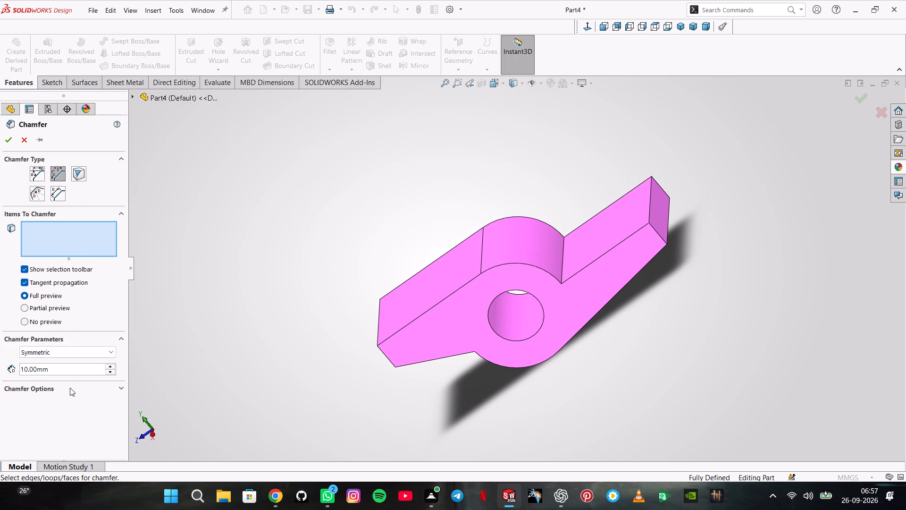
{"action": "left_click", "coordinate": [70, 388]}
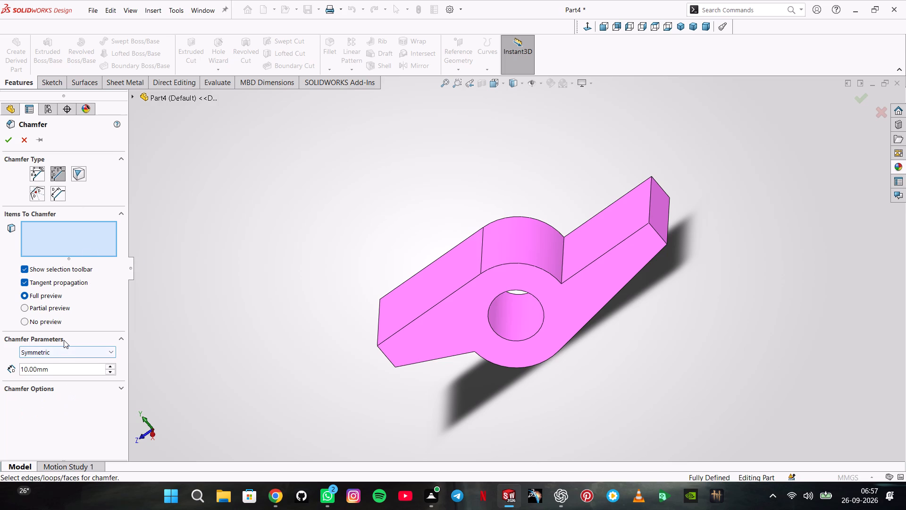
{"action": "left_click", "coordinate": [64, 340]}
{"action": "left_click", "coordinate": [64, 340]}
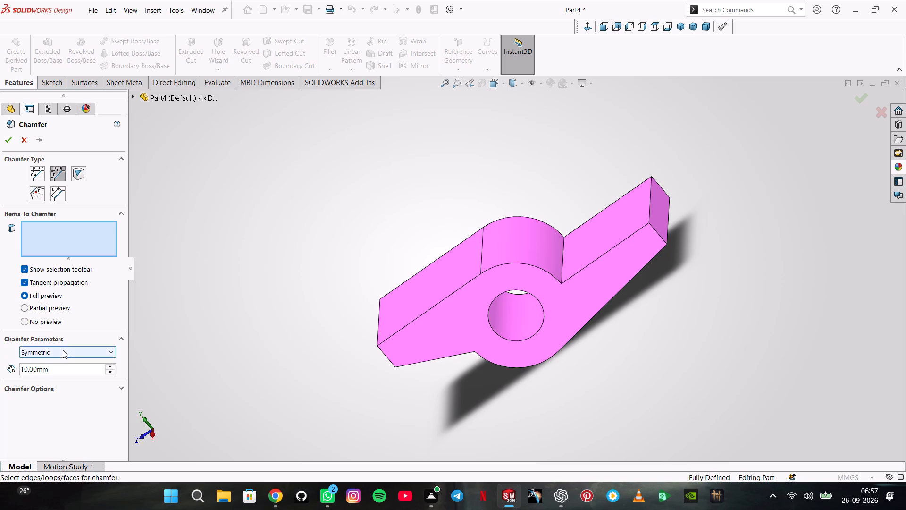
{"action": "left_click", "coordinate": [63, 350]}
{"action": "left_click", "coordinate": [59, 370]}
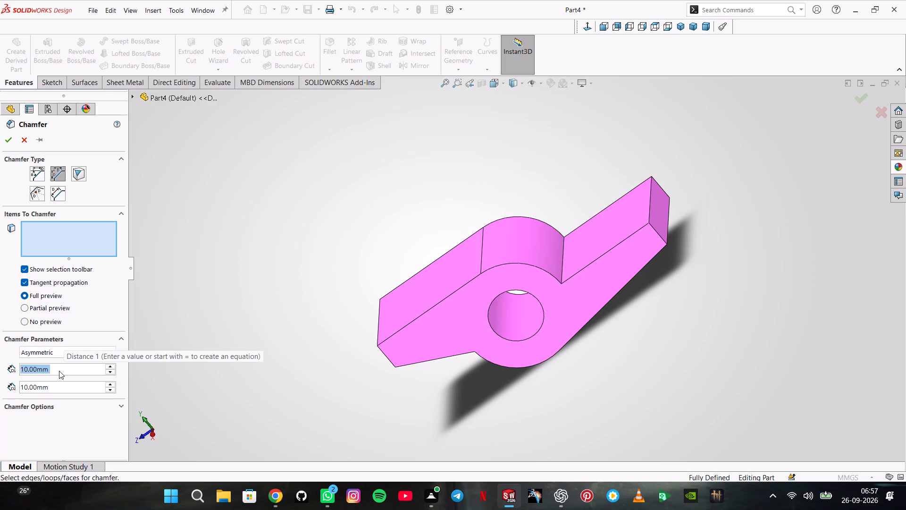
{"action": "key", "text": "5"}
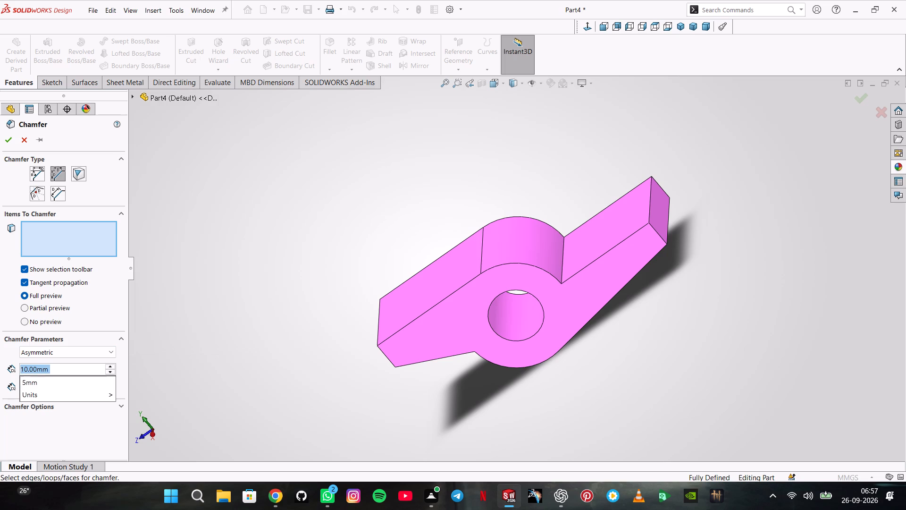
{"action": "key", "text": "BackSpace"}
{"action": "type", "text": "2.54"}
{"action": "key", "text": "Return"}
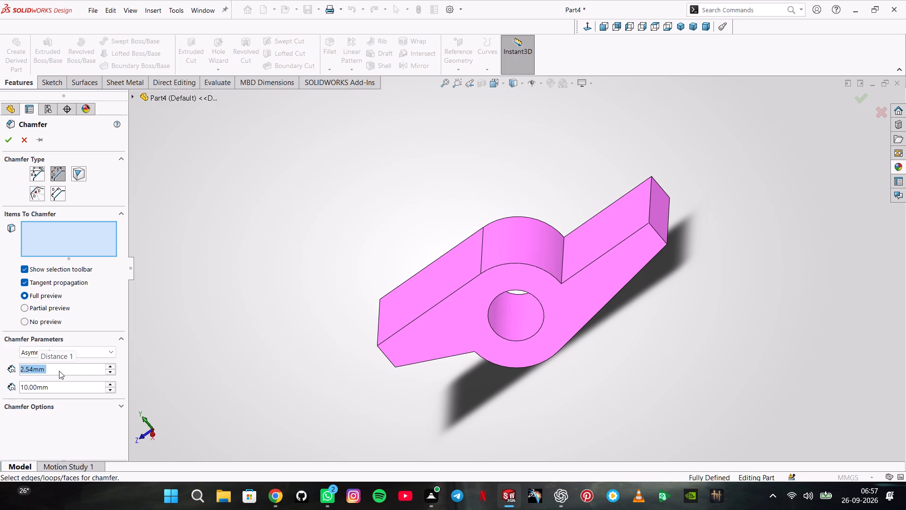
{"action": "key", "text": "Return"}
{"action": "left_click", "coordinate": [62, 387]}
{"action": "left_click", "coordinate": [62, 387]}
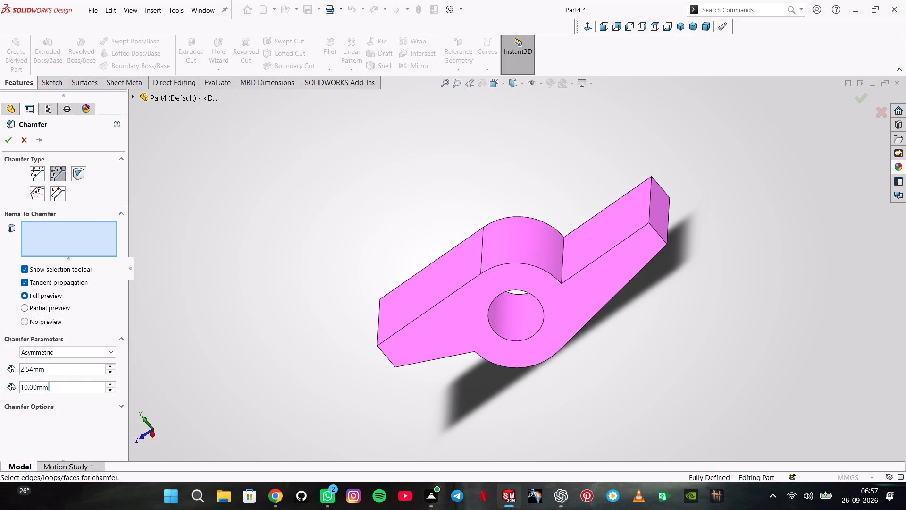
{"action": "type", "text": "7.64"}
{"action": "key", "text": "Return"}
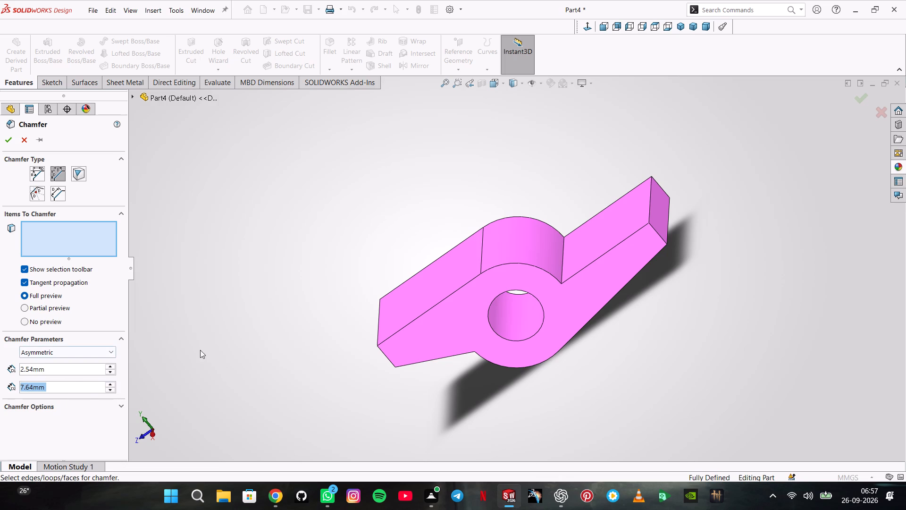
{"action": "middle_click_drag", "start_coordinate": [297, 367], "coordinate": [331, 345]}
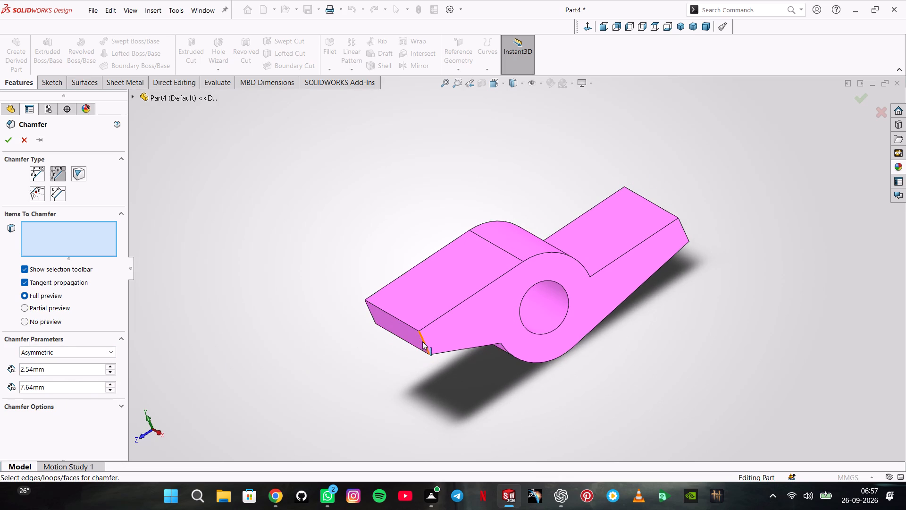
{"action": "left_click", "coordinate": [422, 341]}
{"action": "middle_click_drag", "start_coordinate": [803, 244], "coordinate": [746, 289]}
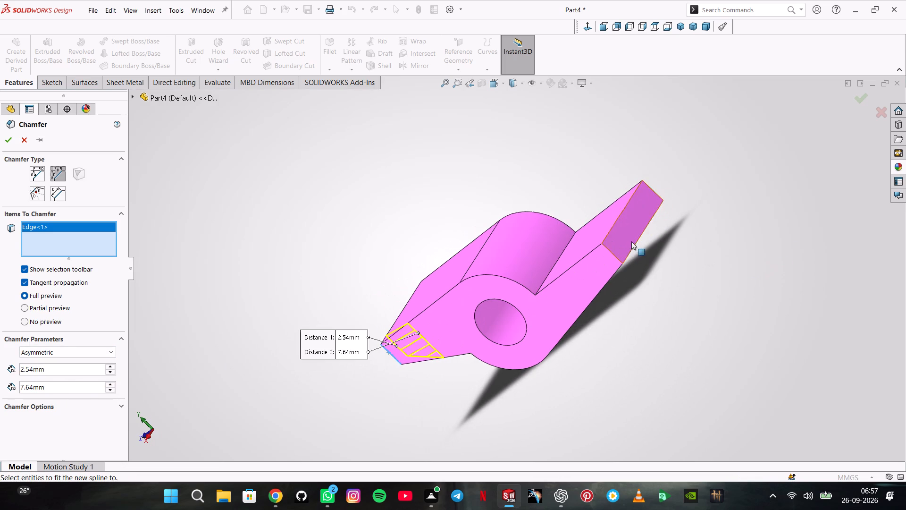
{"action": "left_click", "coordinate": [612, 253]}
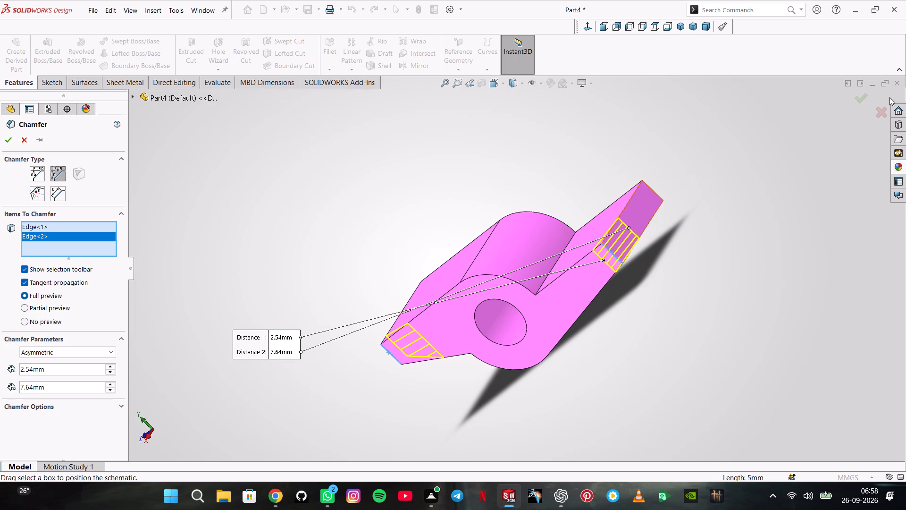
{"action": "left_click", "coordinate": [867, 101]}
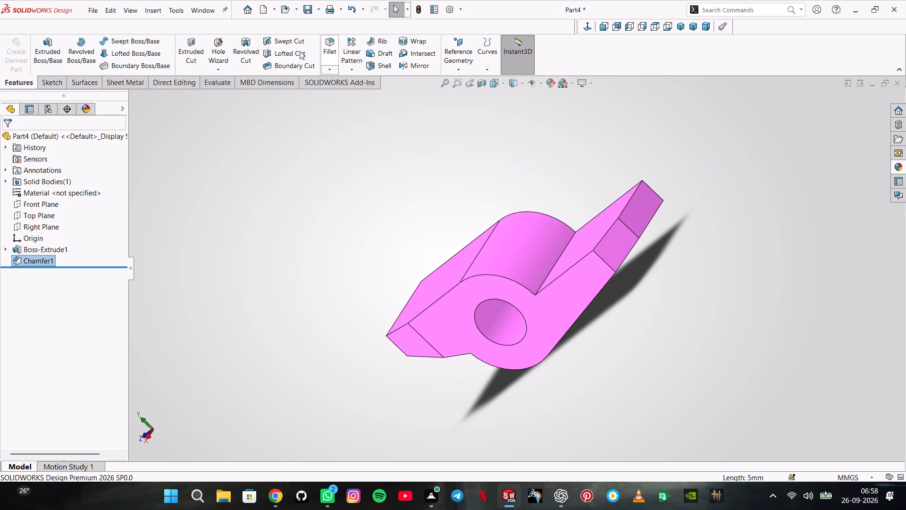
Chamfer the short end edges of both arms on the opposite side face with asymmetric distances, Distance 1 7.62 mm and Distance 2 2.54 mm.
{"action": "left_click", "coordinate": [331, 70]}
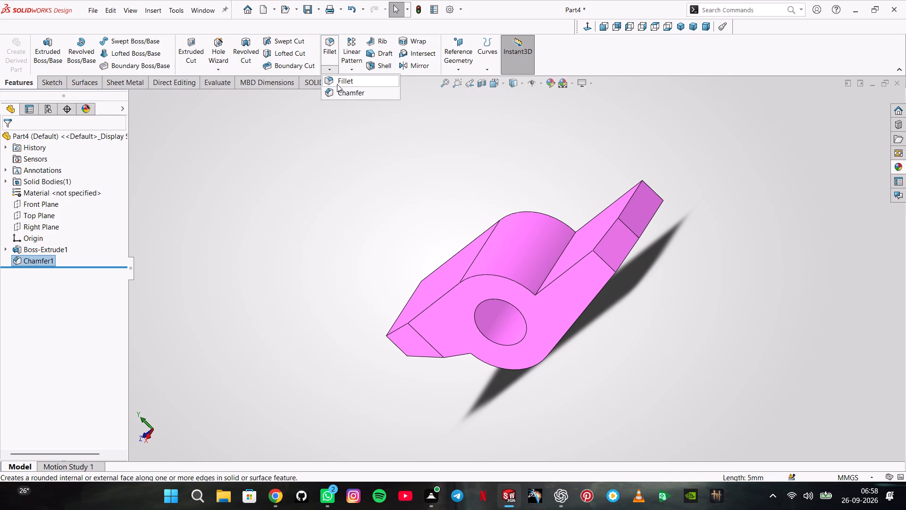
{"action": "left_click", "coordinate": [336, 94]}
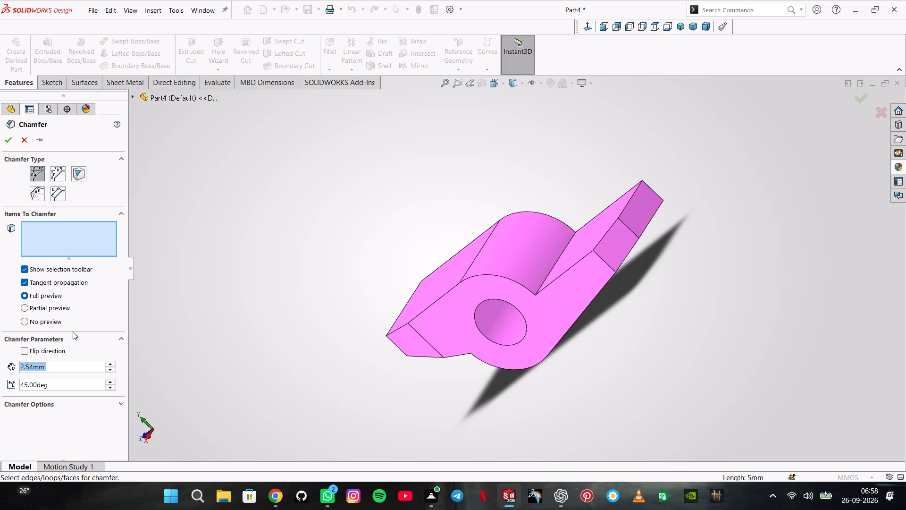
{"action": "left_click", "coordinate": [244, 207]}
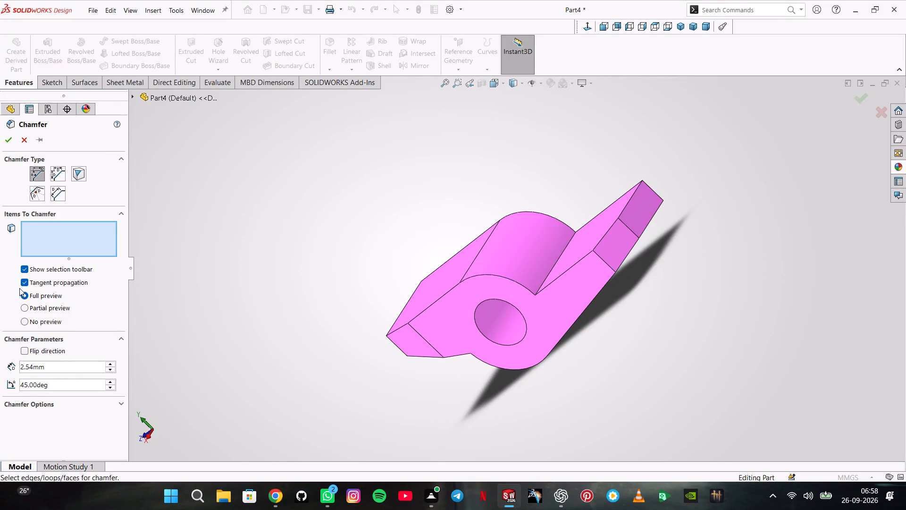
{"action": "left_click", "coordinate": [55, 181]}
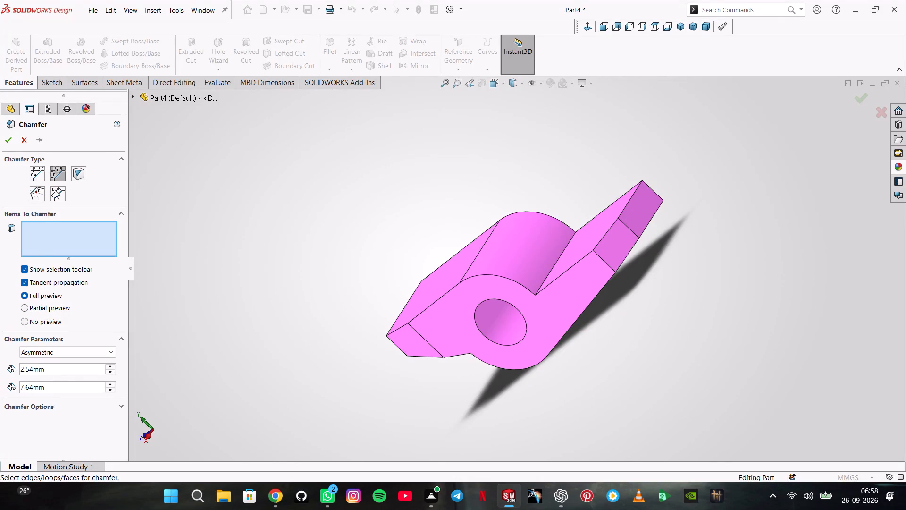
{"action": "double_click", "coordinate": [67, 369]}
{"action": "key", "text": "7"}
{"action": "type", "text": ".62"}
{"action": "key", "text": "Return"}
{"action": "scroll", "coordinate": [68, 368], "scroll_direction": "up", "scroll_amount": 2}
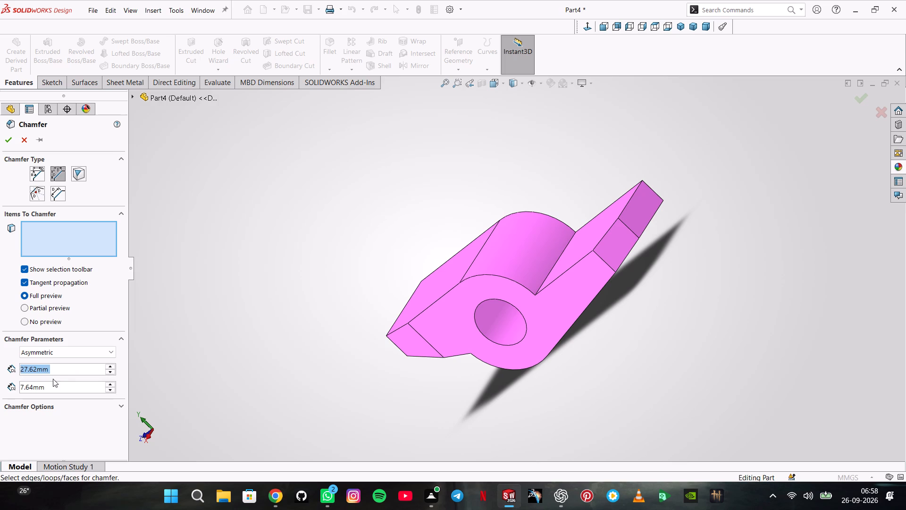
{"action": "double_click", "coordinate": [55, 372]}
{"action": "type", "text": "7.62"}
{"action": "key", "text": "Return"}
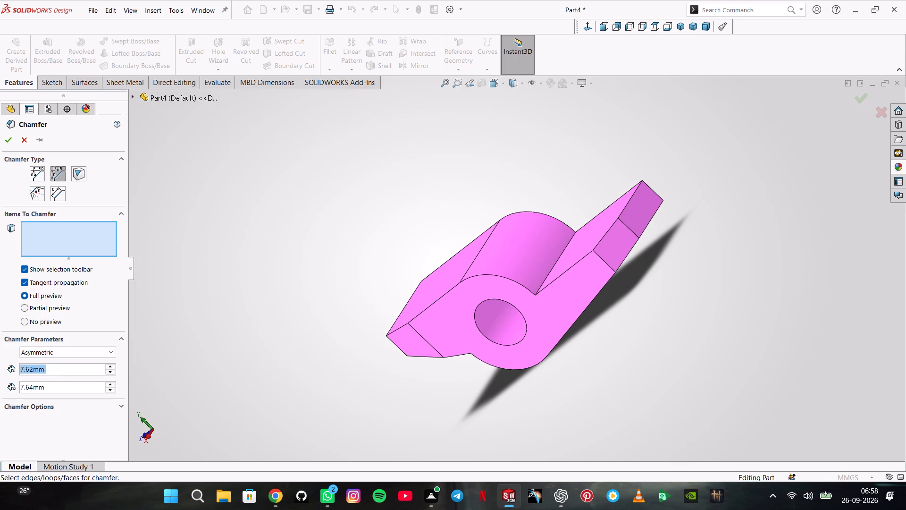
{"action": "double_click", "coordinate": [59, 384]}
{"action": "type", "text": "2."}
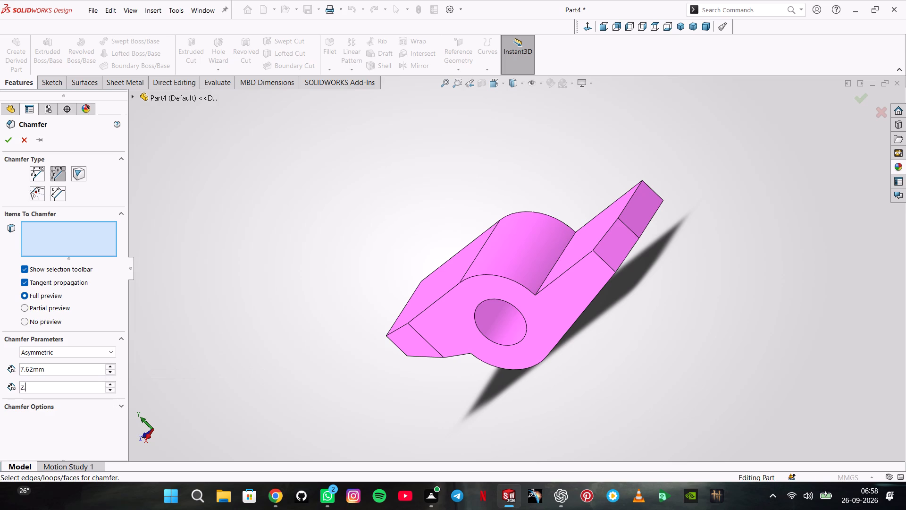
{"action": "type", "text": "54"}
{"action": "key", "text": "Return"}
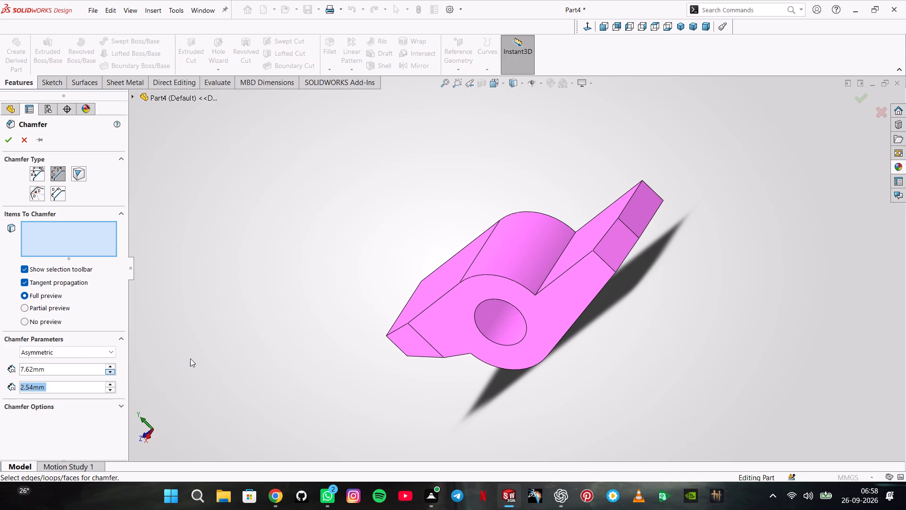
{"action": "middle_click_drag", "start_coordinate": [320, 313], "coordinate": [468, 387]}
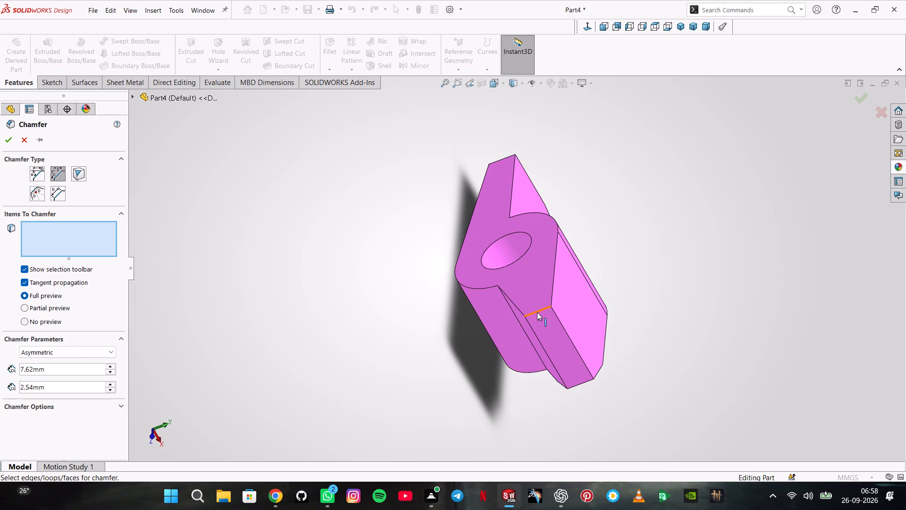
{"action": "left_click", "coordinate": [537, 312]}
{"action": "middle_click_drag", "start_coordinate": [485, 193], "coordinate": [495, 284]}
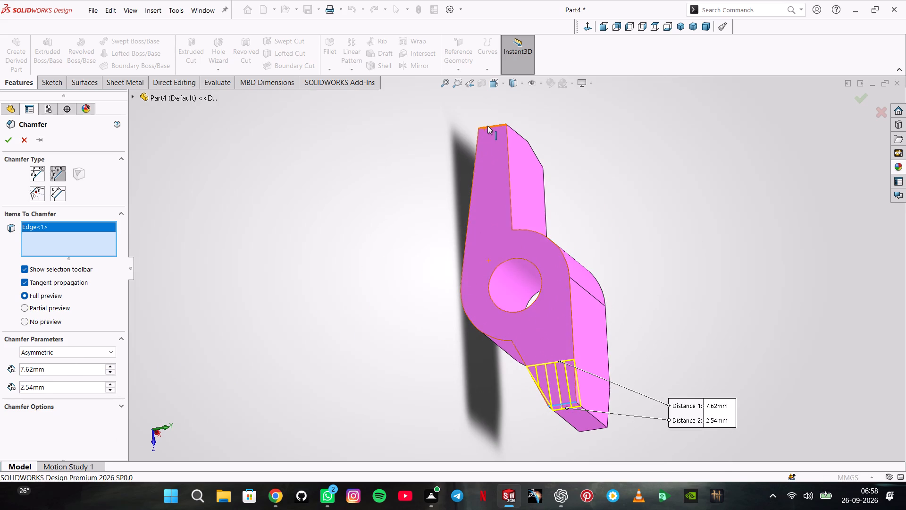
{"action": "left_click", "coordinate": [487, 126]}
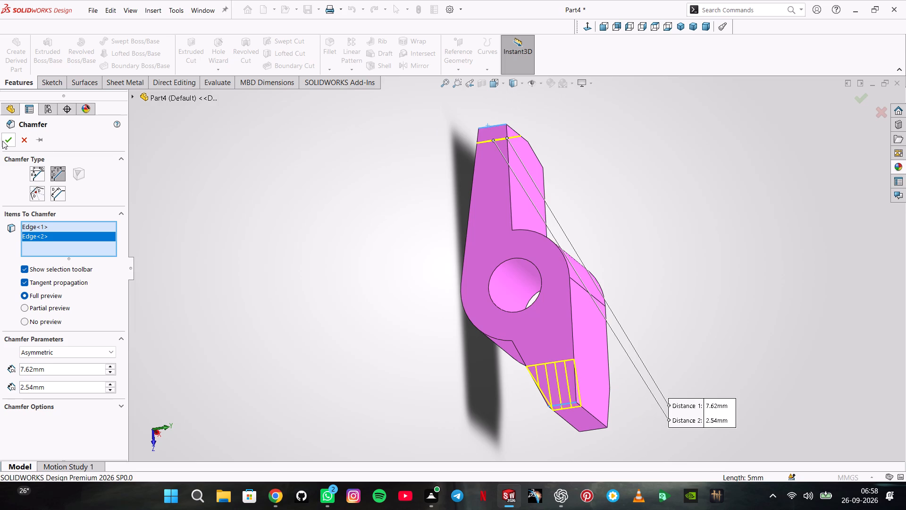
{"action": "left_click", "coordinate": [2, 141]}
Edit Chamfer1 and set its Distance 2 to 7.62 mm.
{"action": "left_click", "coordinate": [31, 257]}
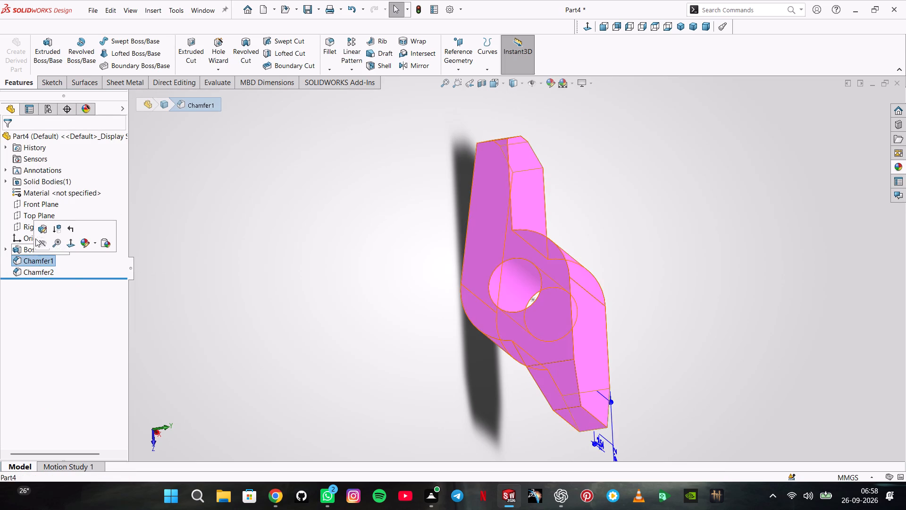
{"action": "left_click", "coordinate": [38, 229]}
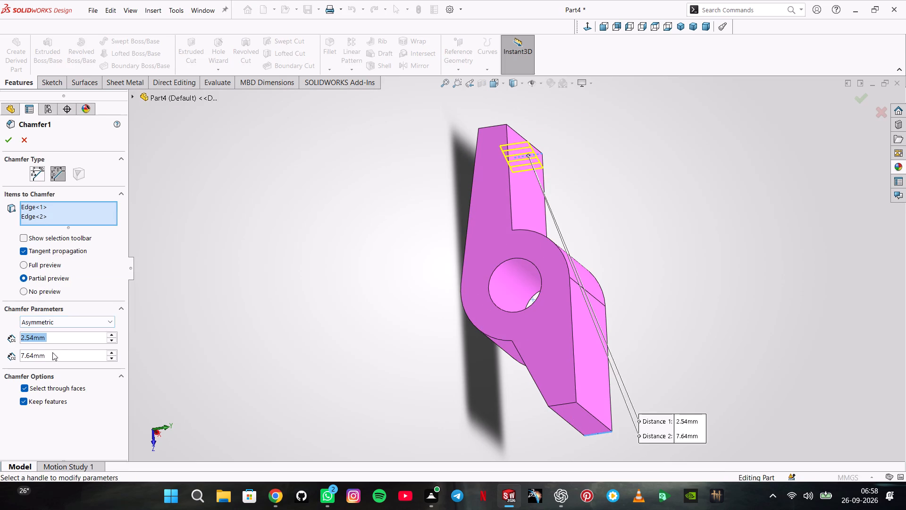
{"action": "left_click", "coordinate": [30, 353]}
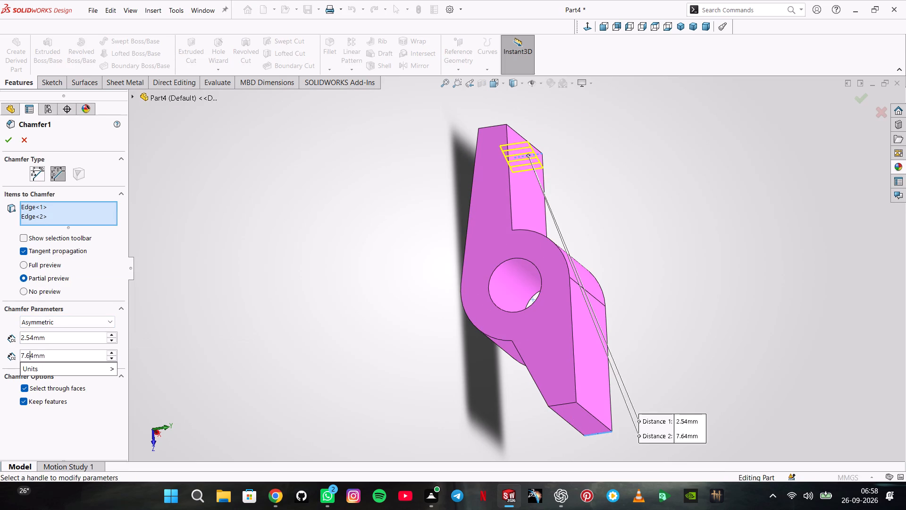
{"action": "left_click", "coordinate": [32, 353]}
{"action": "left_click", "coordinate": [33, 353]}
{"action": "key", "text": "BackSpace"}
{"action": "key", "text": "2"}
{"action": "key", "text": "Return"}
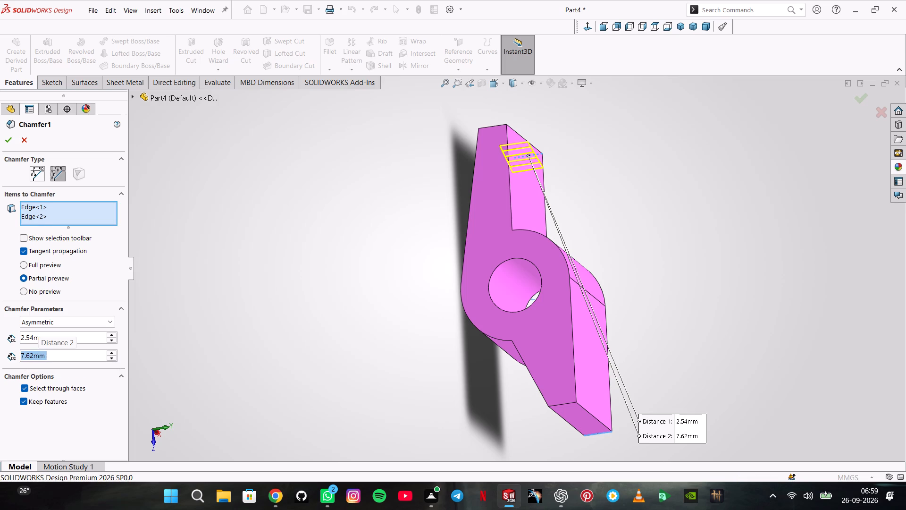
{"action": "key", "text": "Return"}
Delete the Chamfer1 and Chamfer2 features from the part.
{"action": "middle_click_drag", "start_coordinate": [505, 194], "coordinate": [496, 187]}
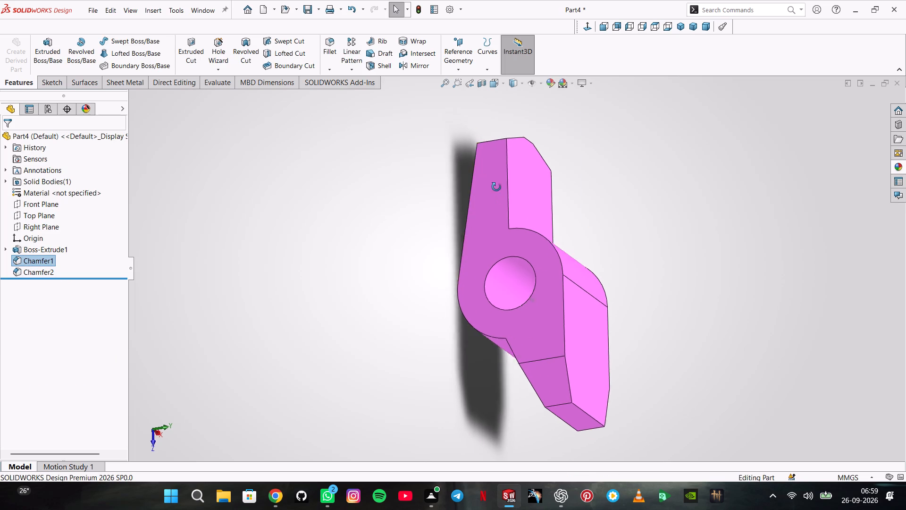
{"action": "middle_click_drag", "start_coordinate": [496, 187], "coordinate": [407, 132]}
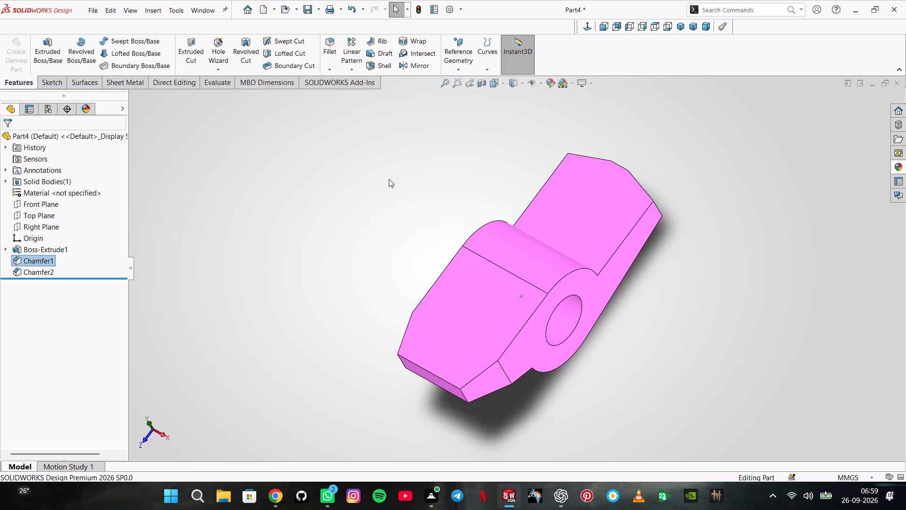
{"action": "middle_click_drag", "start_coordinate": [666, 226], "coordinate": [636, 164]}
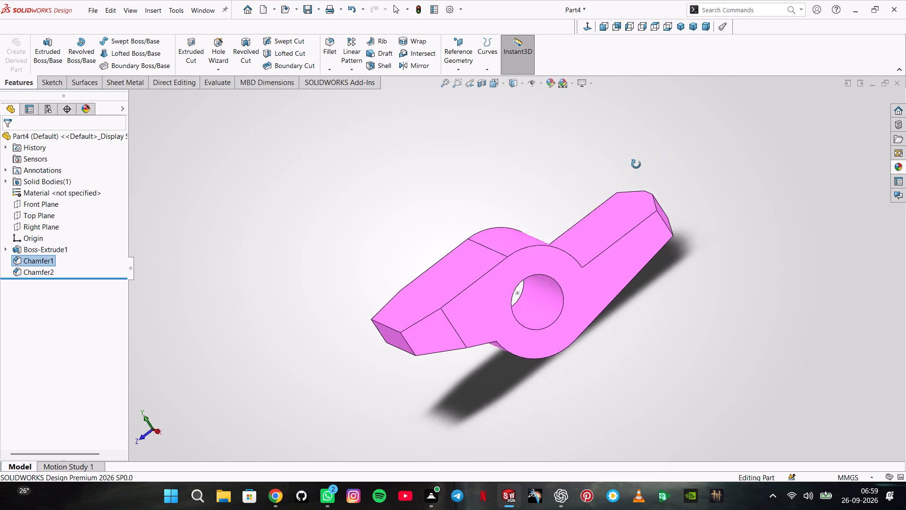
{"action": "middle_click_drag", "start_coordinate": [636, 164], "coordinate": [585, 210]}
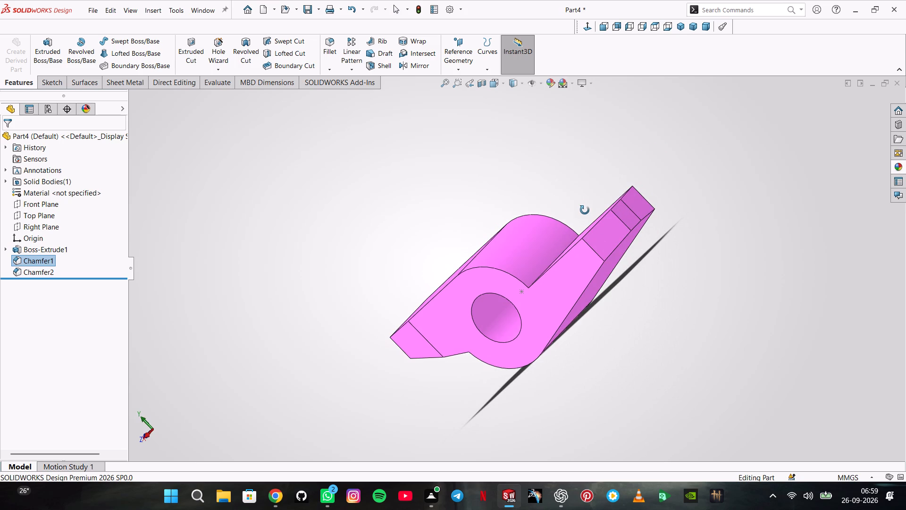
{"action": "middle_click_drag", "start_coordinate": [585, 210], "coordinate": [609, 251]}
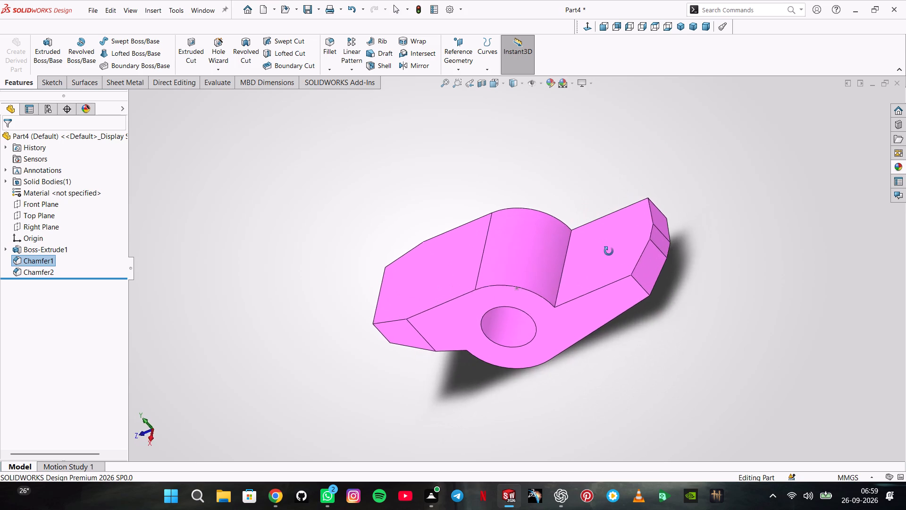
{"action": "middle_click_drag", "start_coordinate": [609, 251], "coordinate": [659, 246]}
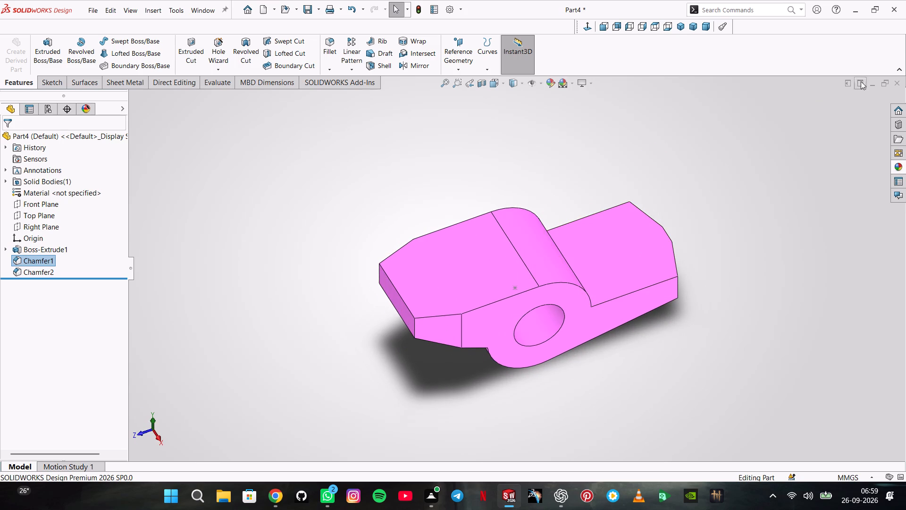
{"action": "right_click", "coordinate": [38, 261]}
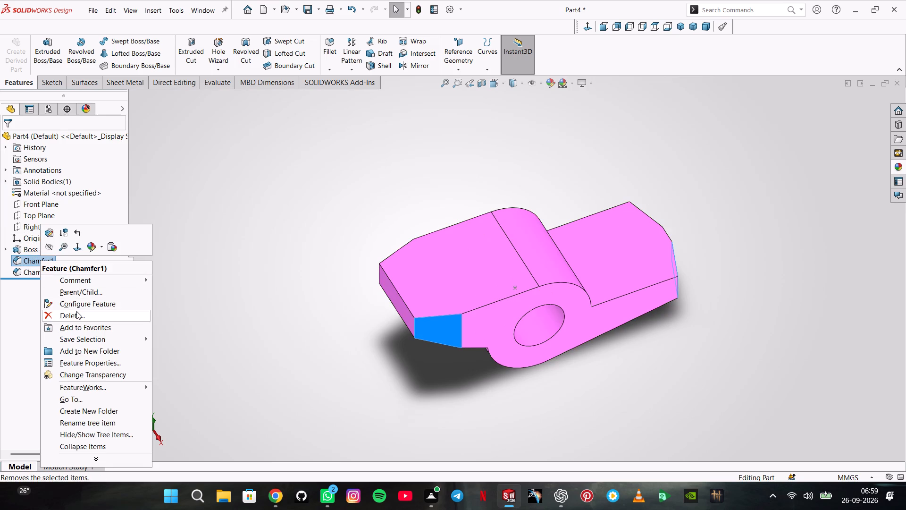
{"action": "left_click", "coordinate": [76, 311]}
{"action": "left_click", "coordinate": [522, 180]}
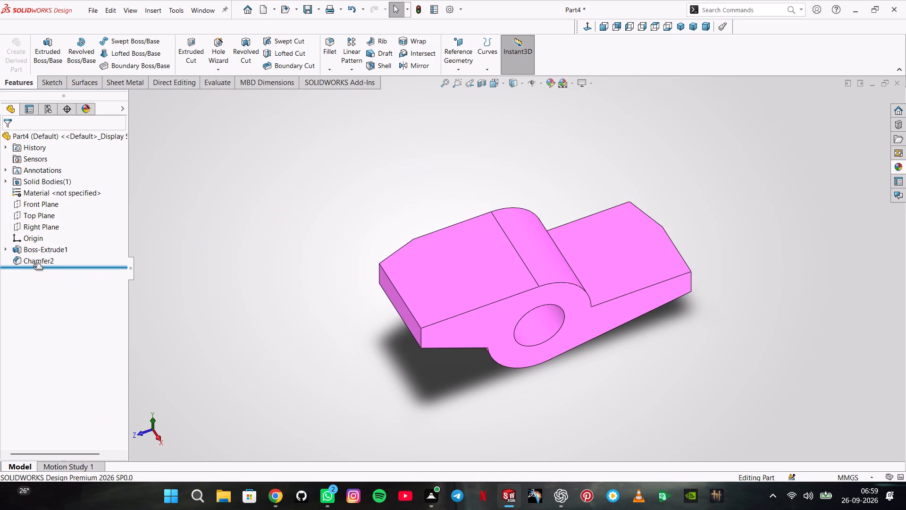
{"action": "right_click", "coordinate": [33, 264]}
{"action": "left_click", "coordinate": [68, 316]}
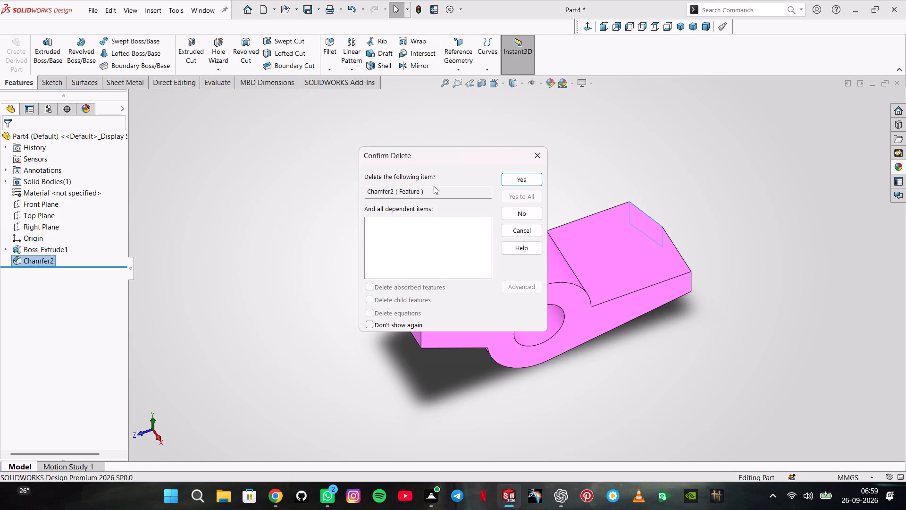
{"action": "left_click", "coordinate": [517, 179]}
Start a new asymmetric chamfer with Distance 1 set to 2.54 mm and Distance 2 to 7.62 mm.
{"action": "scroll", "coordinate": [536, 247], "scroll_direction": "up", "scroll_amount": 1}
{"action": "middle_click_drag", "start_coordinate": [536, 247], "coordinate": [540, 173]}
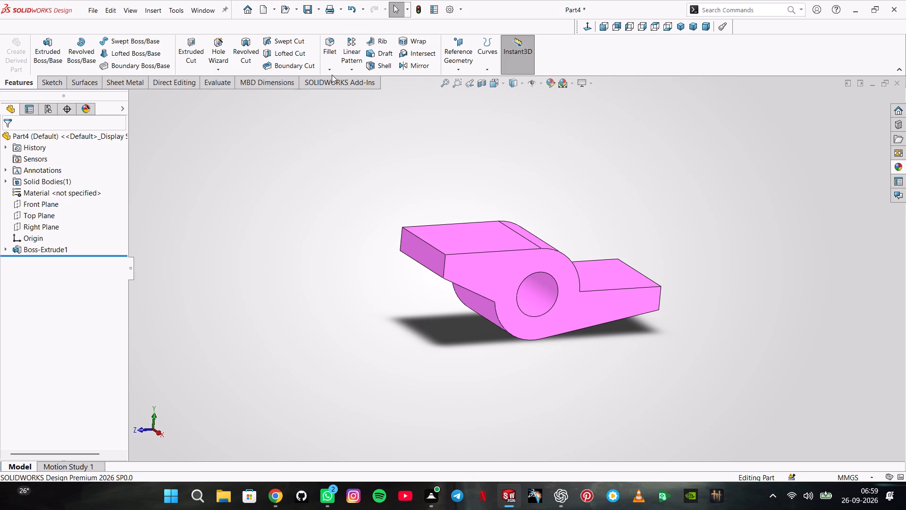
{"action": "left_click", "coordinate": [331, 69]}
{"action": "left_click", "coordinate": [341, 88]}
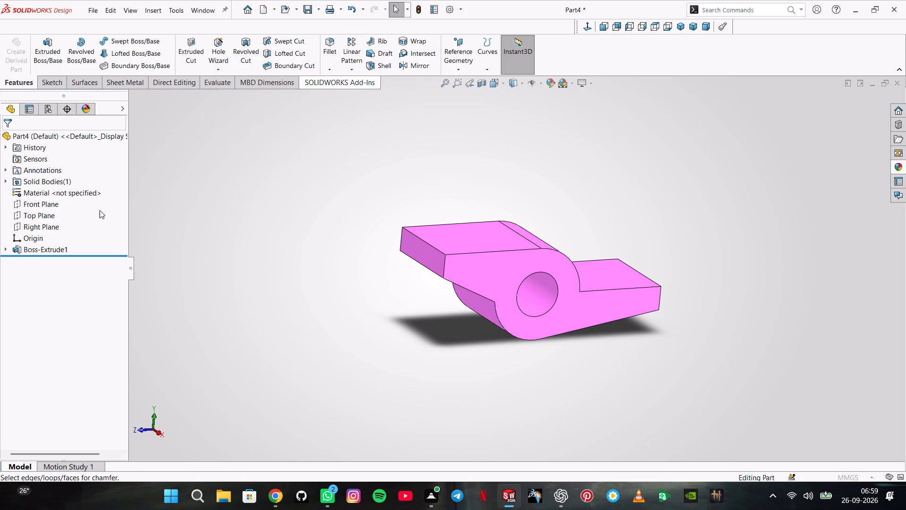
{"action": "left_click", "coordinate": [54, 171]}
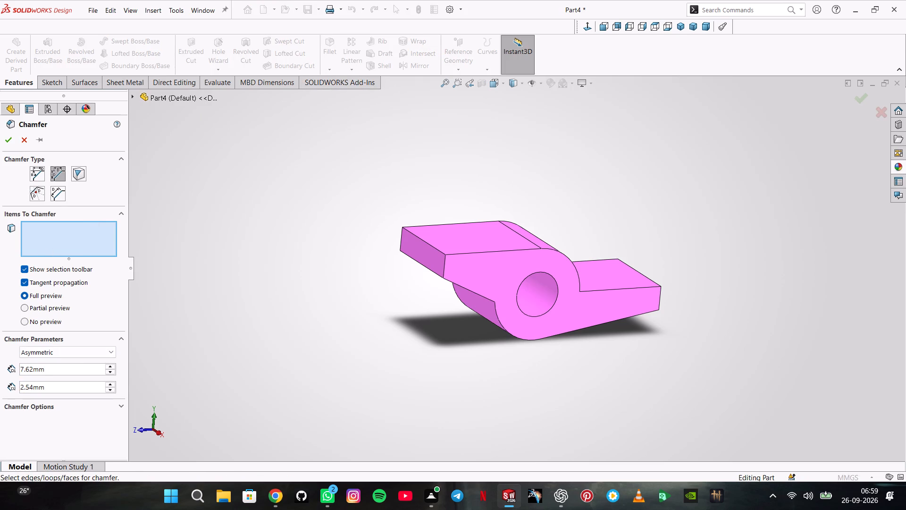
{"action": "double_click", "coordinate": [65, 368]}
{"action": "type", "text": "2.54"}
{"action": "key", "text": "Return"}
{"action": "double_click", "coordinate": [64, 385]}
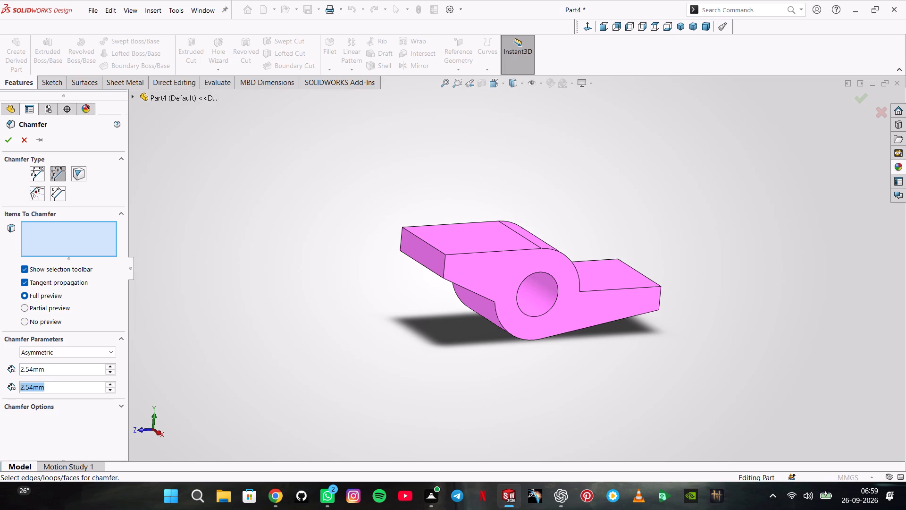
{"action": "type", "text": "7.62"}
{"action": "key", "text": "Return"}
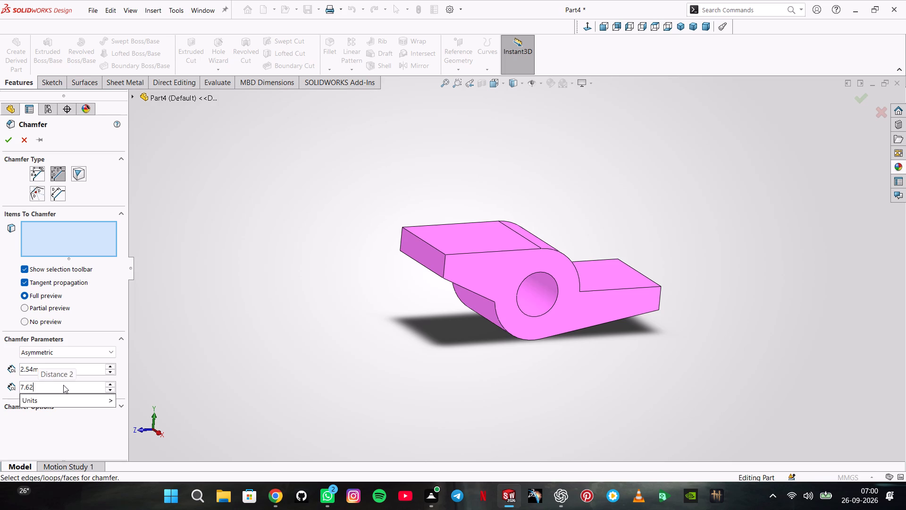
{"action": "left_click", "coordinate": [183, 307]}
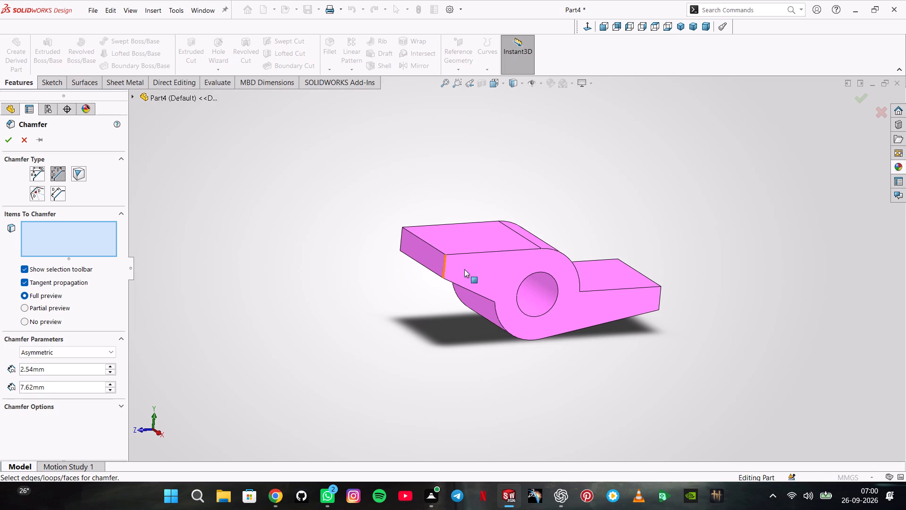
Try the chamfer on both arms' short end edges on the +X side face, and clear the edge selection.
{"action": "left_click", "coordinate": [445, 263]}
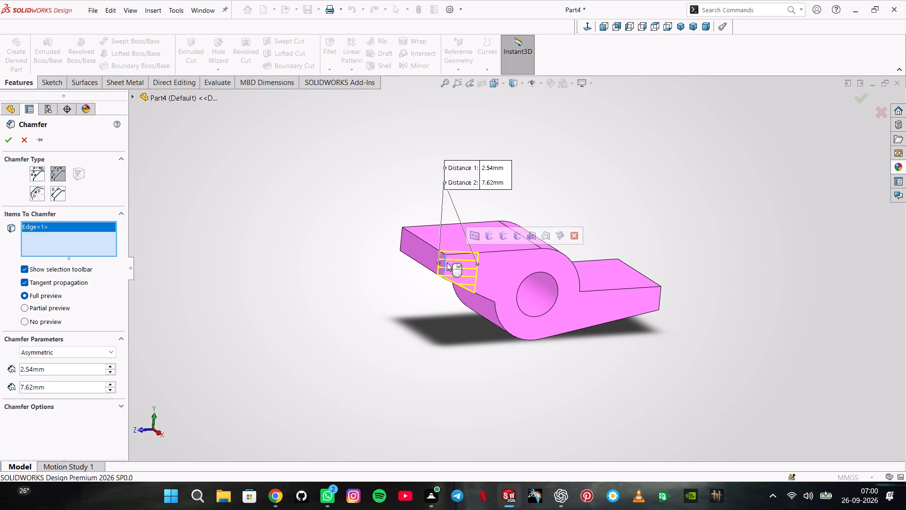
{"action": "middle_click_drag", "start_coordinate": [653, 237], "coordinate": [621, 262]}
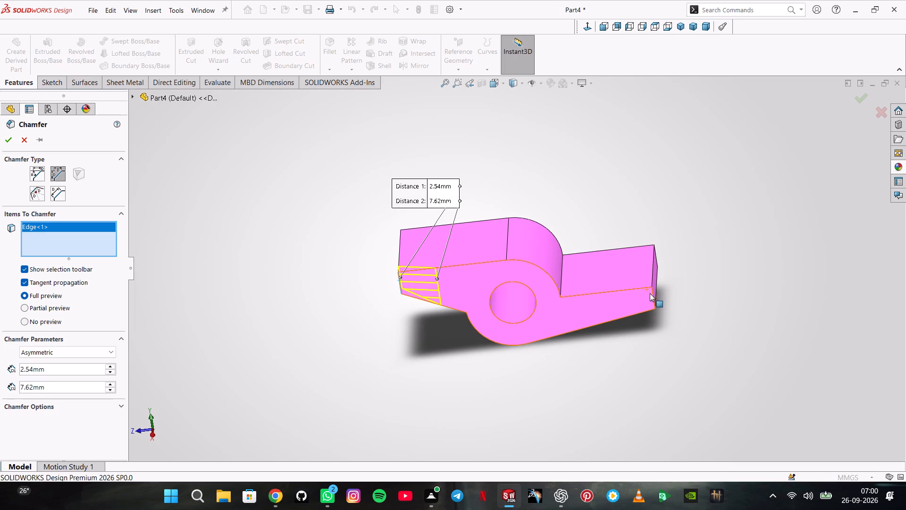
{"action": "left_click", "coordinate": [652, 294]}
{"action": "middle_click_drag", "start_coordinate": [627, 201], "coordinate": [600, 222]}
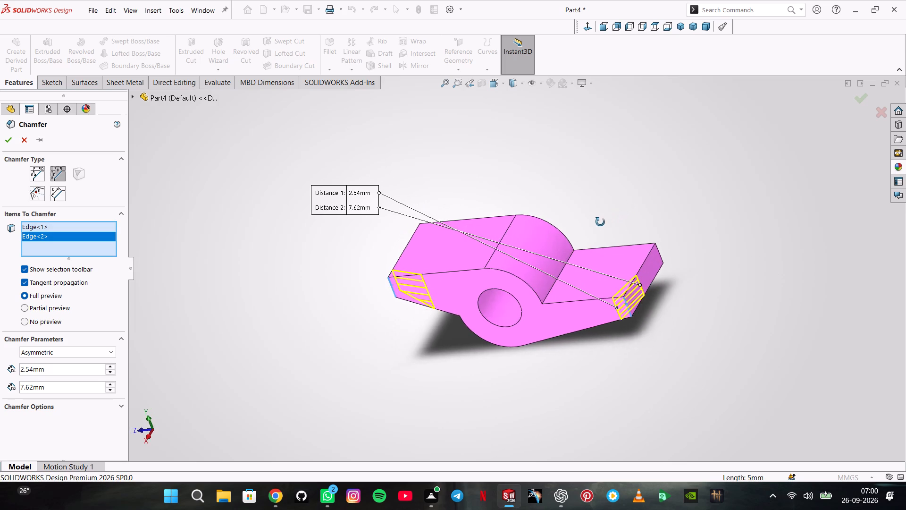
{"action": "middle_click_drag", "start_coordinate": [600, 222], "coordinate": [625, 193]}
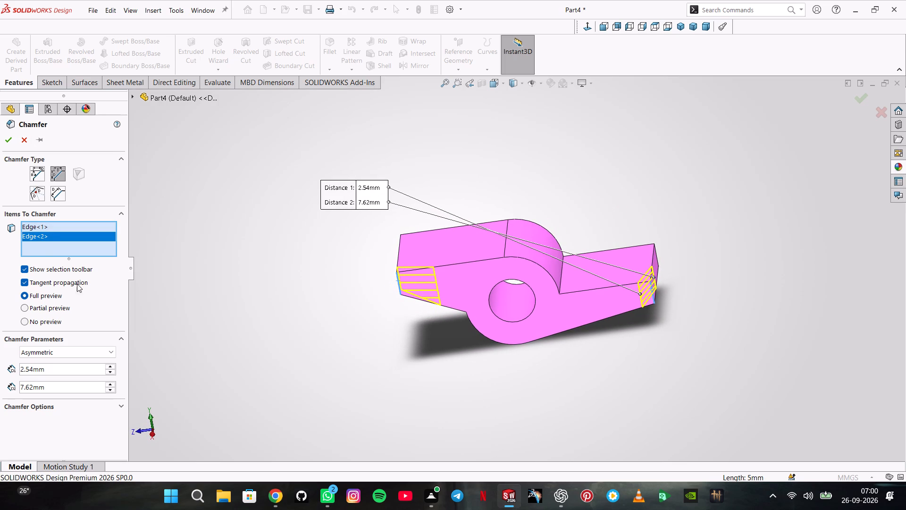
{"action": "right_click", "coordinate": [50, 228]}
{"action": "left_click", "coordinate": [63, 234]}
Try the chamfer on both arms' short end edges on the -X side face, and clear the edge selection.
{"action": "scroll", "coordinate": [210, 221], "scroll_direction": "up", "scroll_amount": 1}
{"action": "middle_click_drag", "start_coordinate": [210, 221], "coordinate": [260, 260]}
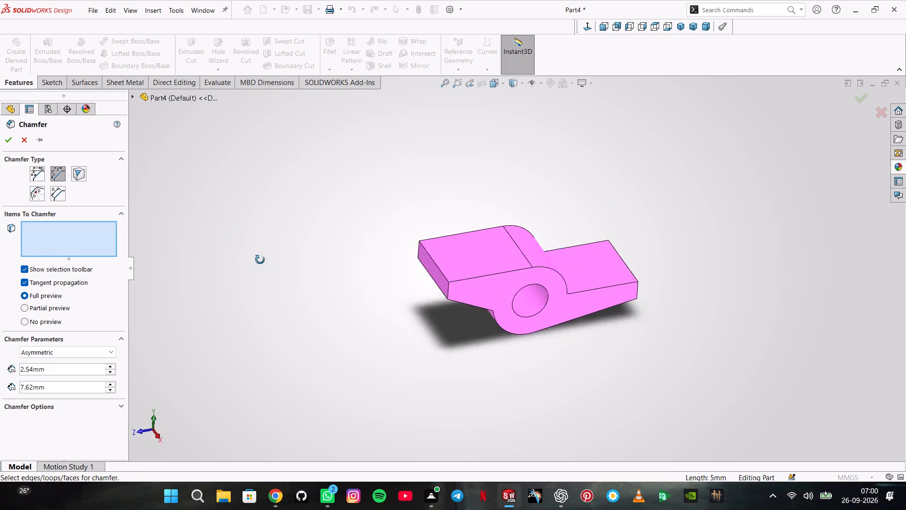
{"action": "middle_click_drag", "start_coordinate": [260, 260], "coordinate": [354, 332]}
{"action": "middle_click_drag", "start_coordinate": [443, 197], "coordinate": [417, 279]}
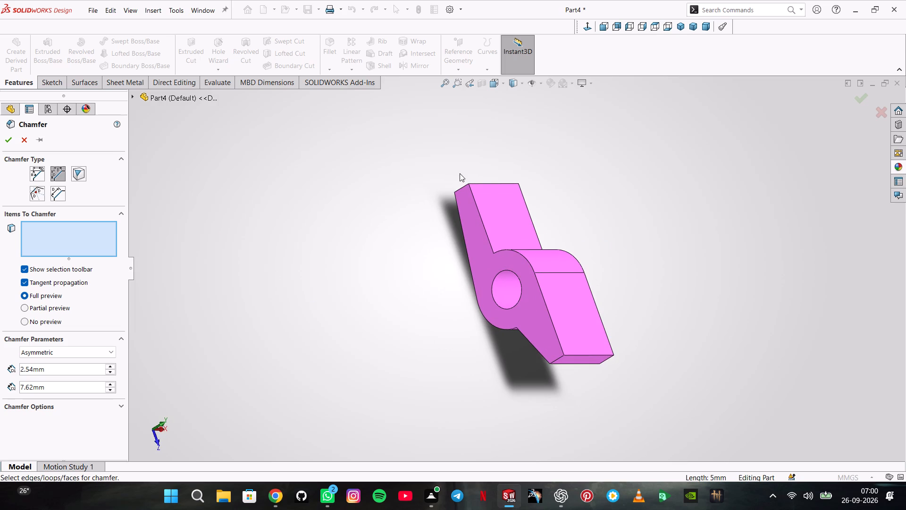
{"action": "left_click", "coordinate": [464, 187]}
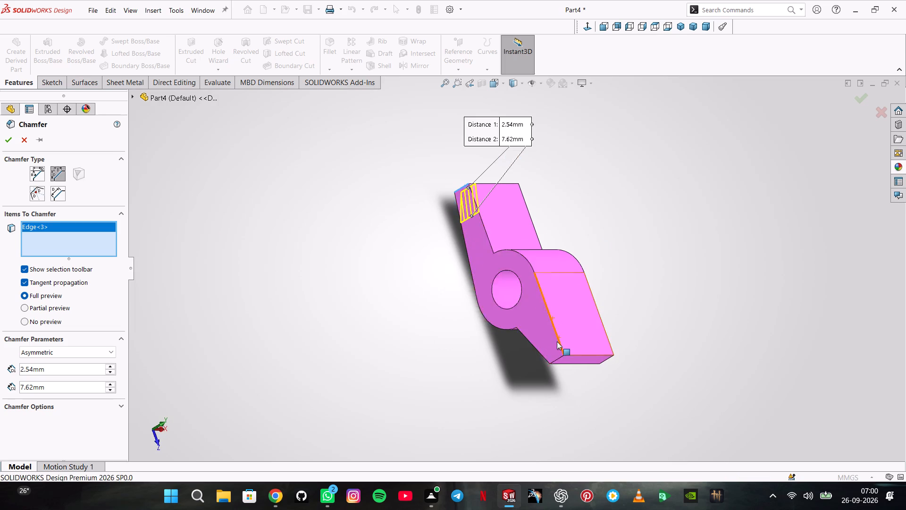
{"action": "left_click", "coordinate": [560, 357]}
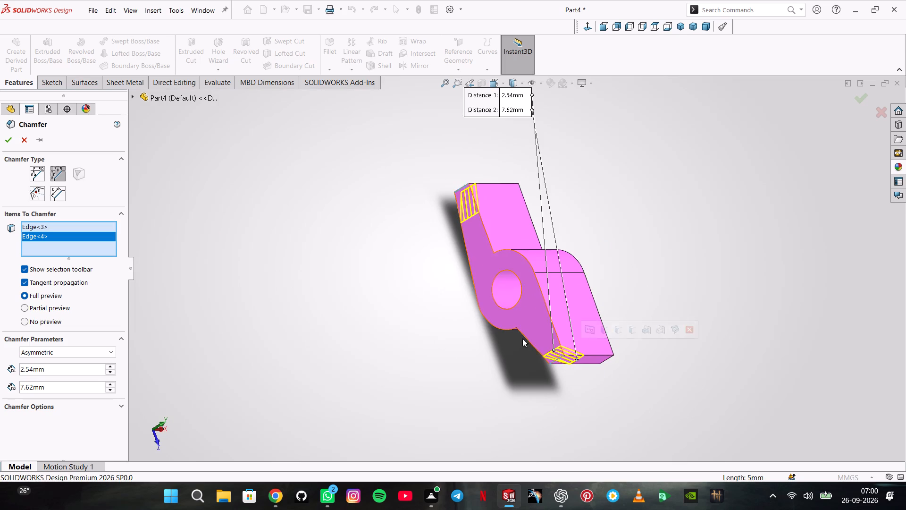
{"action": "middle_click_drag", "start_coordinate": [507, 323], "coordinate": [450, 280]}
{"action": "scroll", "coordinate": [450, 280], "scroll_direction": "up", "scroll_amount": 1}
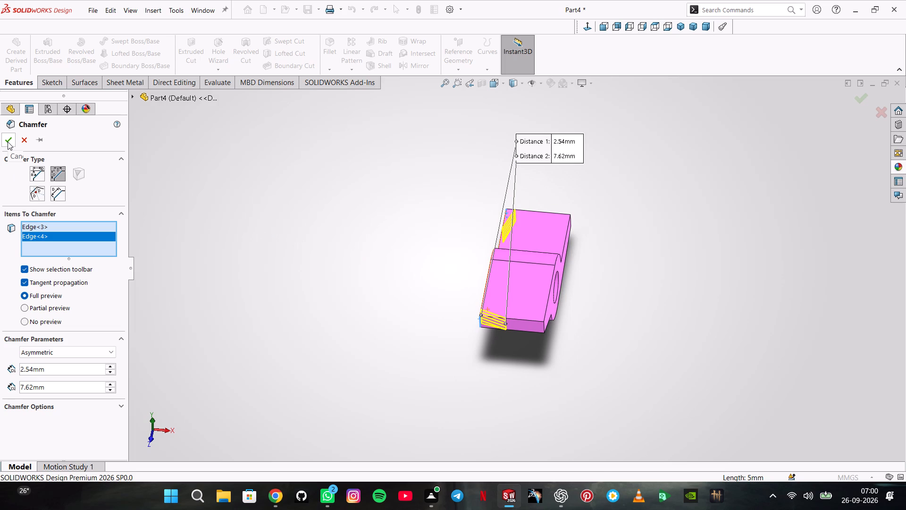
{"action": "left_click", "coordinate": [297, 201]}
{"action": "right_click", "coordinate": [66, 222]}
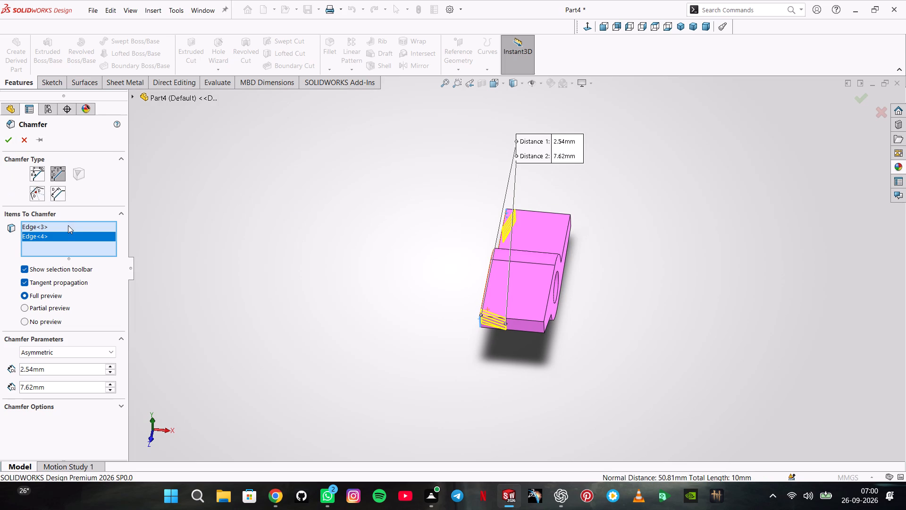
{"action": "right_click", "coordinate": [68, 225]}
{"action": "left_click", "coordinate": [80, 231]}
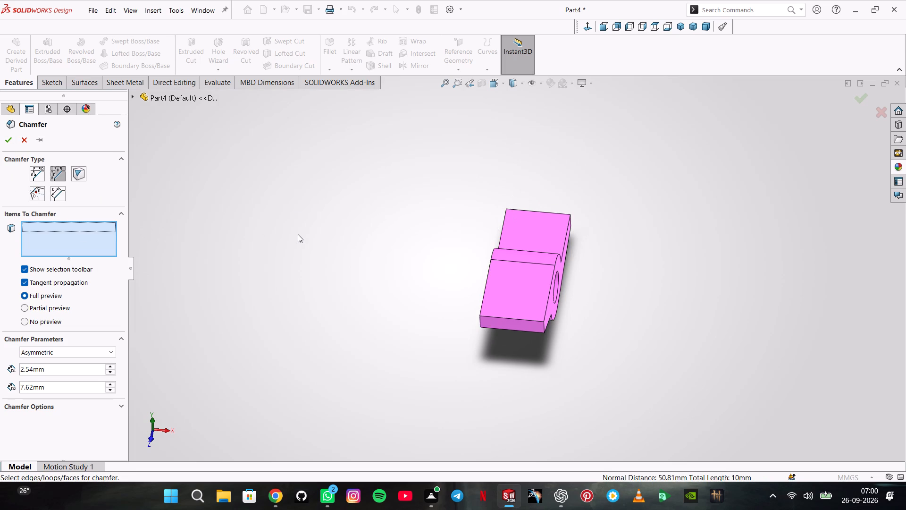
Chamfer both arms' short end edges on the +X side face with asymmetric distances of 2.54 mm and 7.62 mm.
{"action": "middle_click_drag", "start_coordinate": [327, 255], "coordinate": [267, 204]}
{"action": "left_click", "coordinate": [459, 295]}
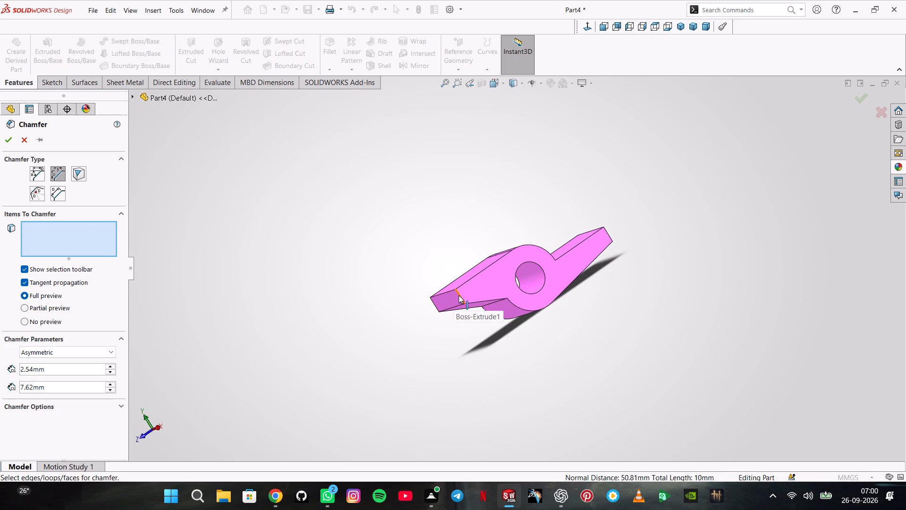
{"action": "left_click", "coordinate": [608, 233]}
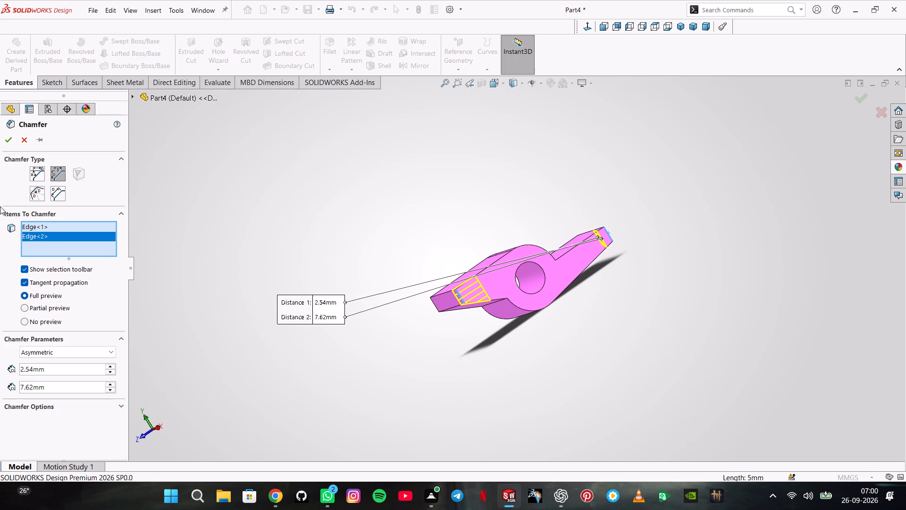
{"action": "left_click", "coordinate": [8, 142]}
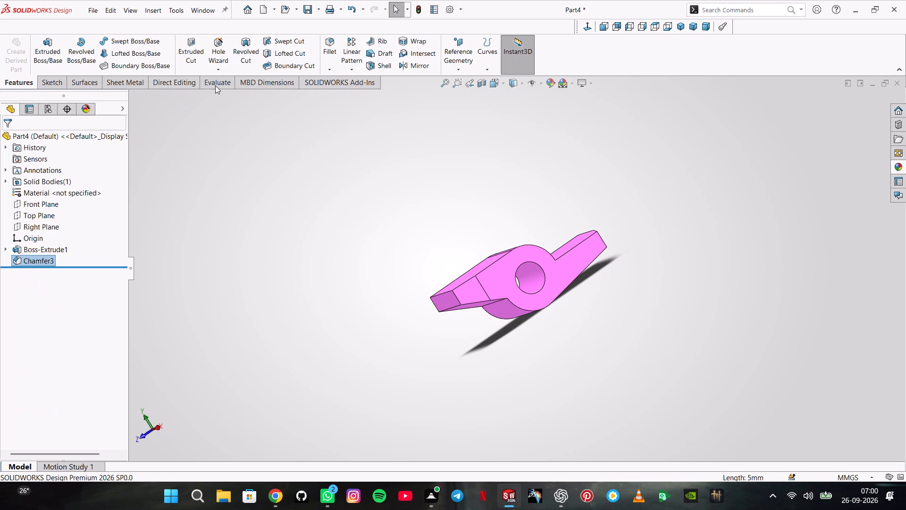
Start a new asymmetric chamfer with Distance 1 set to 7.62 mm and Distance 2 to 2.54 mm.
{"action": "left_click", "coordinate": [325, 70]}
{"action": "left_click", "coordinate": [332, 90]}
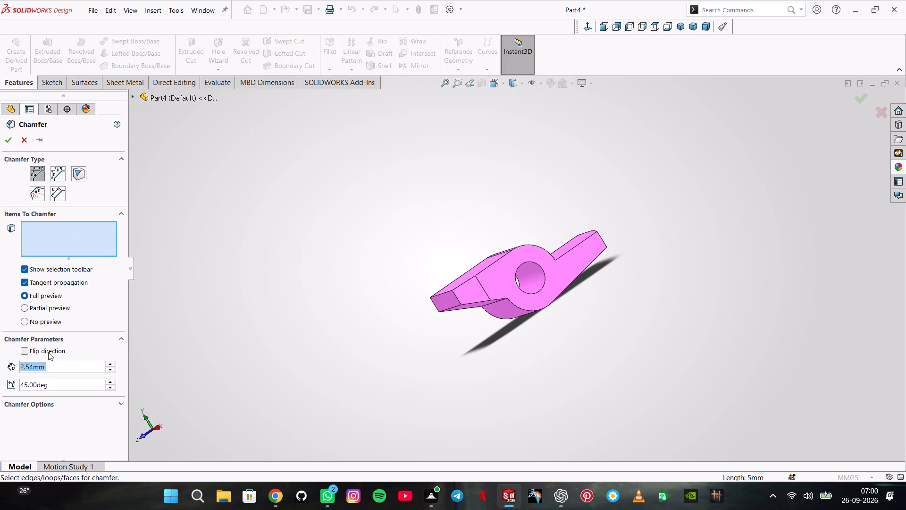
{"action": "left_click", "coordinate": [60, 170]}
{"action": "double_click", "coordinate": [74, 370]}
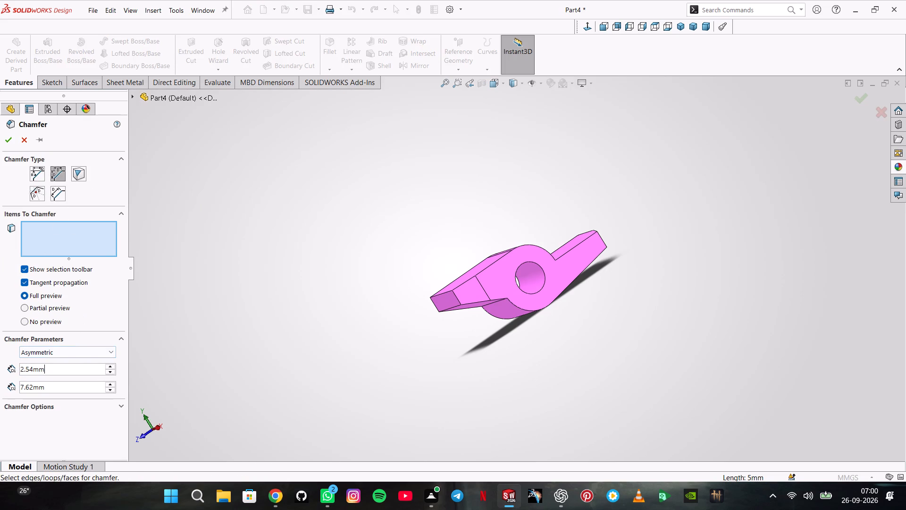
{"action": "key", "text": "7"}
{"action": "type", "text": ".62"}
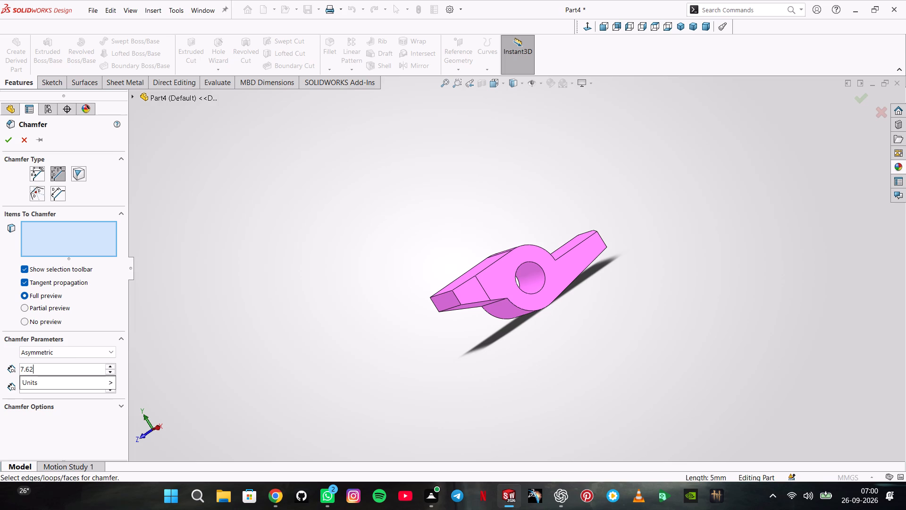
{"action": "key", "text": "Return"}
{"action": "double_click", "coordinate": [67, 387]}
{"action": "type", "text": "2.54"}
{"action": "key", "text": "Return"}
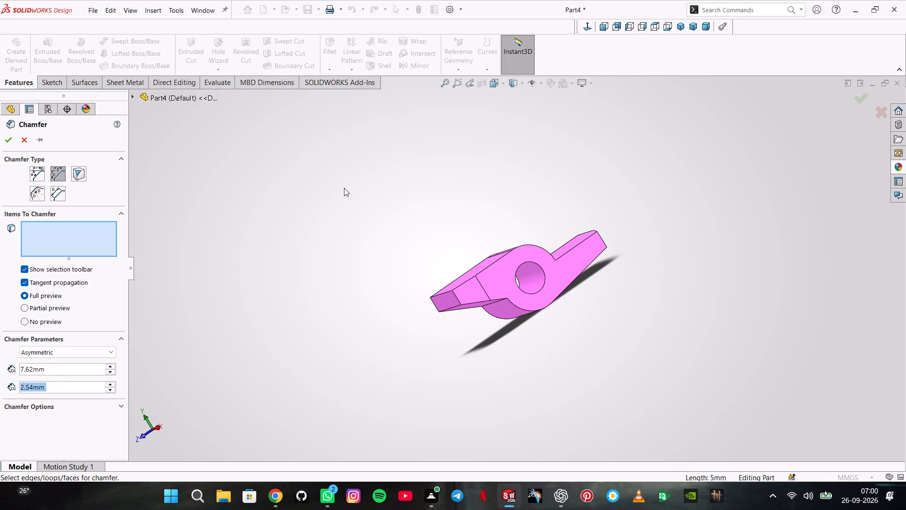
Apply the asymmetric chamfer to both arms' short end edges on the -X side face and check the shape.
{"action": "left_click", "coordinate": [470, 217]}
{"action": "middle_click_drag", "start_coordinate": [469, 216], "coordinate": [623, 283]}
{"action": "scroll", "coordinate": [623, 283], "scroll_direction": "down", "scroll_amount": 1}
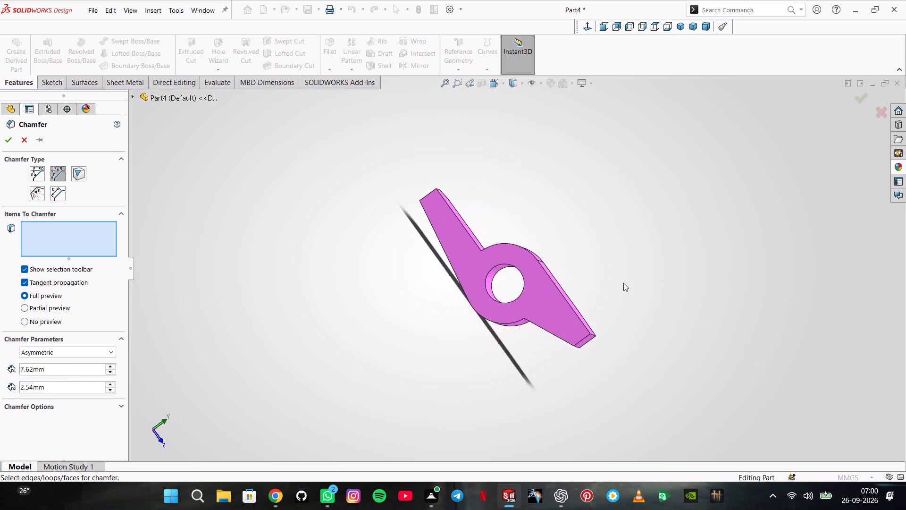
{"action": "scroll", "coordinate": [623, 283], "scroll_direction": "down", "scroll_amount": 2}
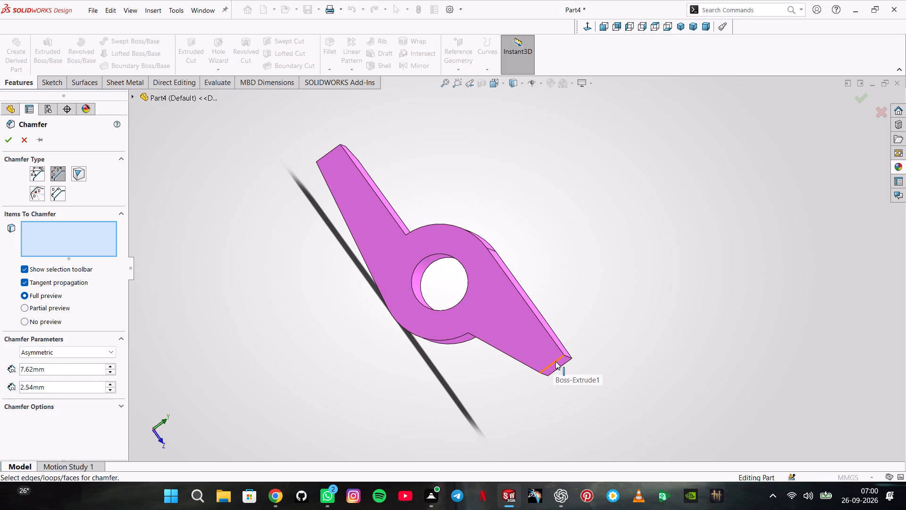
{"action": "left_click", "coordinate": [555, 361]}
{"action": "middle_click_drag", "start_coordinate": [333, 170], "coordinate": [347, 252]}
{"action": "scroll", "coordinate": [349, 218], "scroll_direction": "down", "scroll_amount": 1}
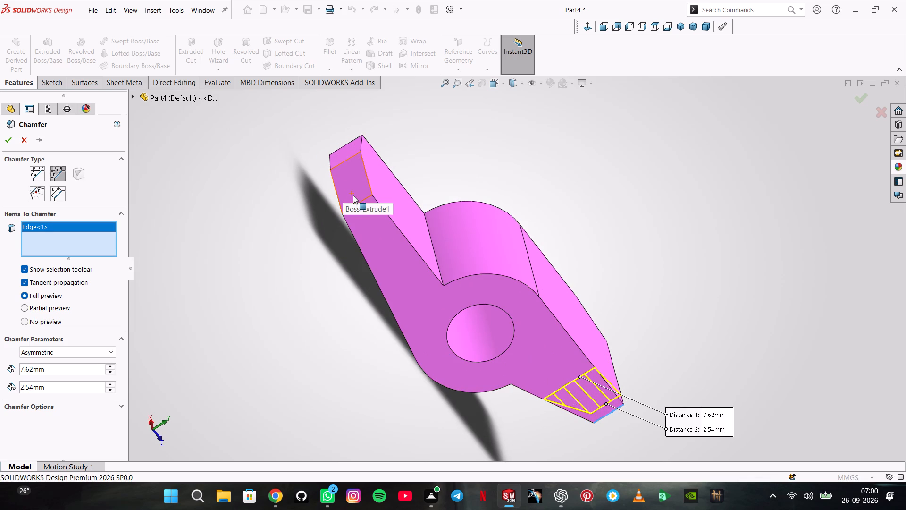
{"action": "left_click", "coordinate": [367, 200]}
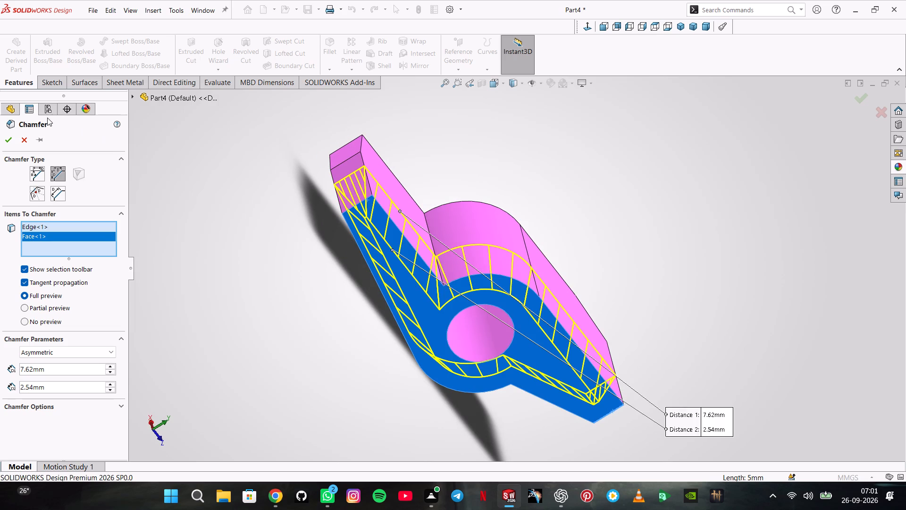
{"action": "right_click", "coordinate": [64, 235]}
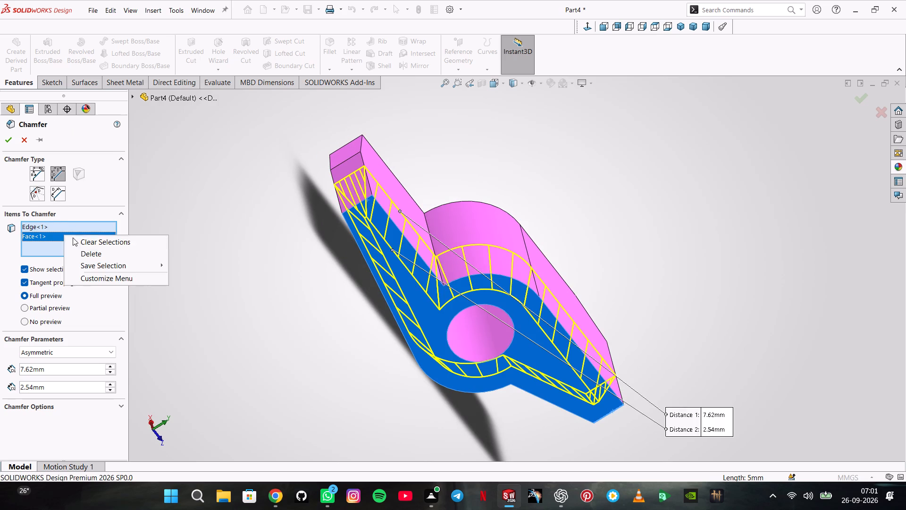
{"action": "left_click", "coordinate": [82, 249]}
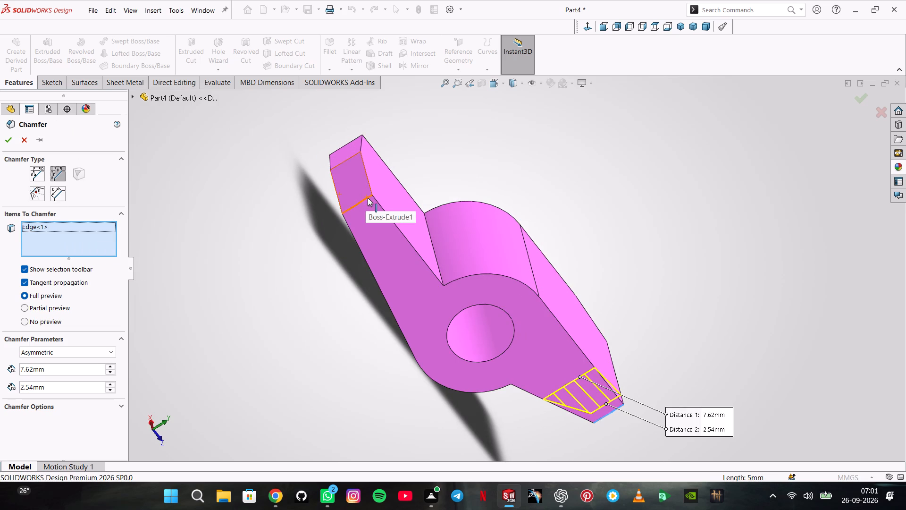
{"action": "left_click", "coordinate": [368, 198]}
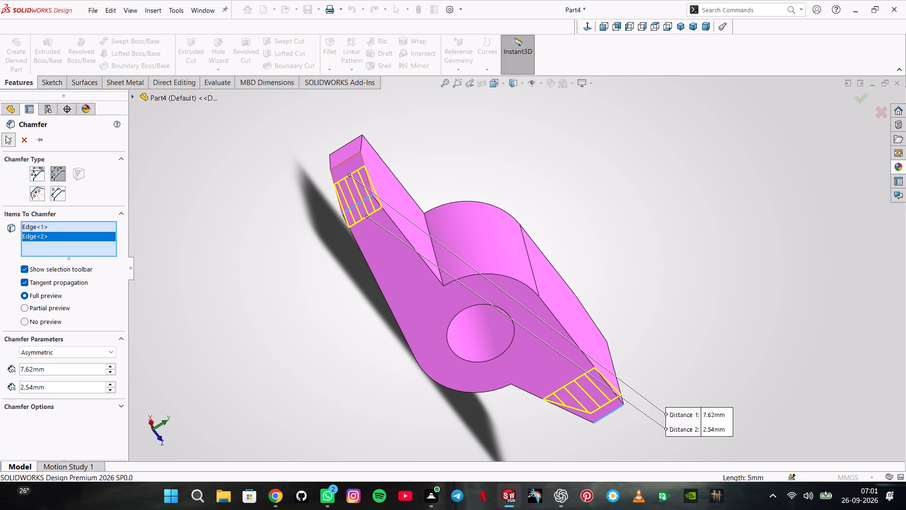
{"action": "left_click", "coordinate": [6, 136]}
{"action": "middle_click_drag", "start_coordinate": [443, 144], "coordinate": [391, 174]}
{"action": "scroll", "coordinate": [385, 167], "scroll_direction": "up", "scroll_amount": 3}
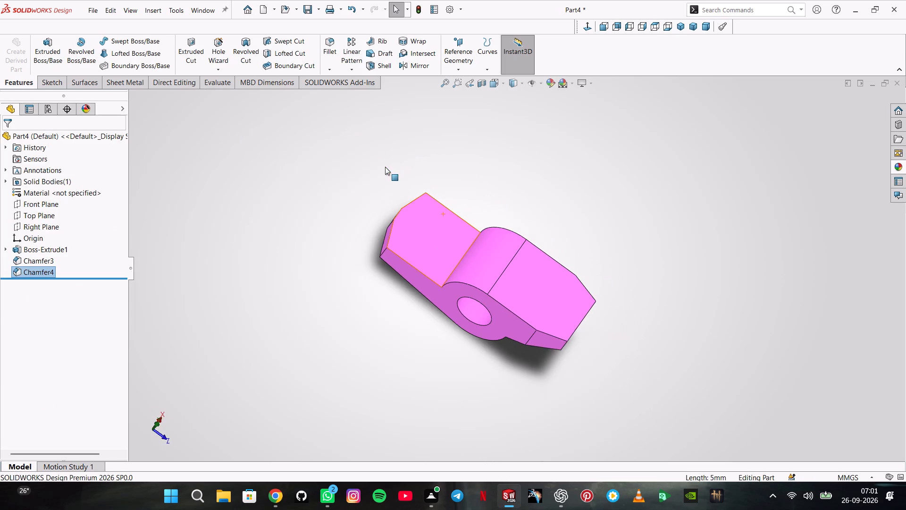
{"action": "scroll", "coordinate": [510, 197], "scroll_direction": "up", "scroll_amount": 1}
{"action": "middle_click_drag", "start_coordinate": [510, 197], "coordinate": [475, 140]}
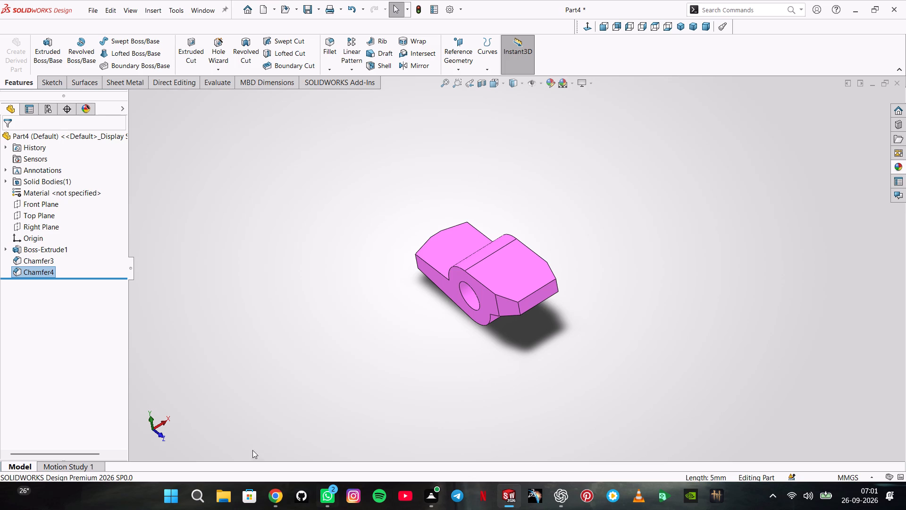
Delete both arm-end chamfer features, Chamfer4 and Chamfer3, leaving only the extruded body.
{"action": "right_click", "coordinate": [54, 268]}
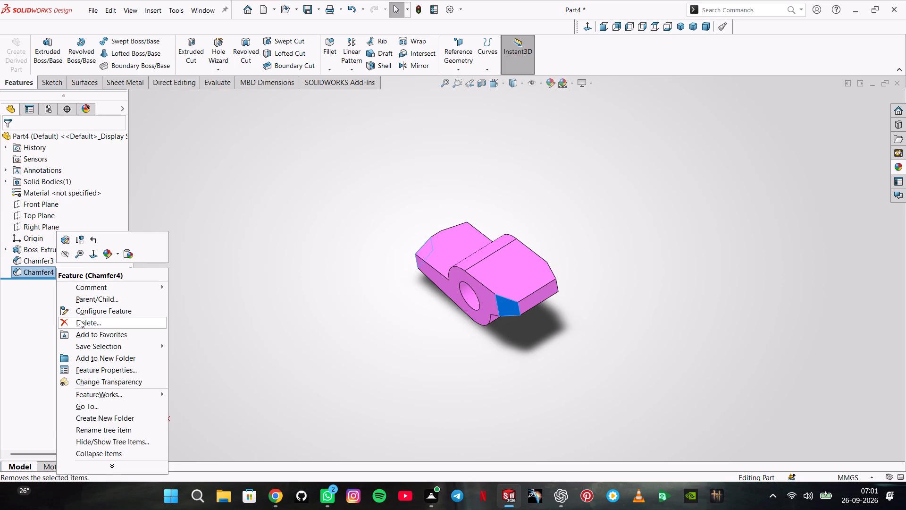
{"action": "left_click", "coordinate": [80, 320]}
{"action": "key", "text": "Return"}
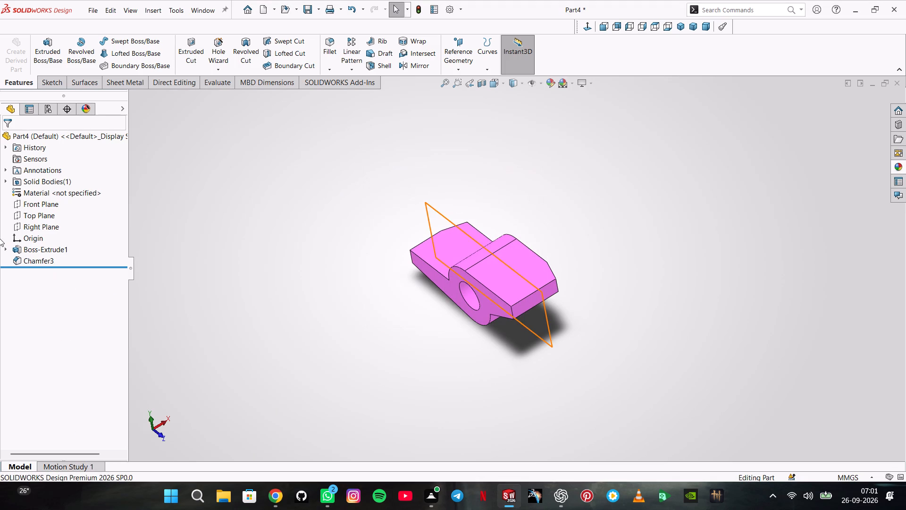
{"action": "right_click", "coordinate": [21, 263]}
{"action": "left_click", "coordinate": [59, 314]}
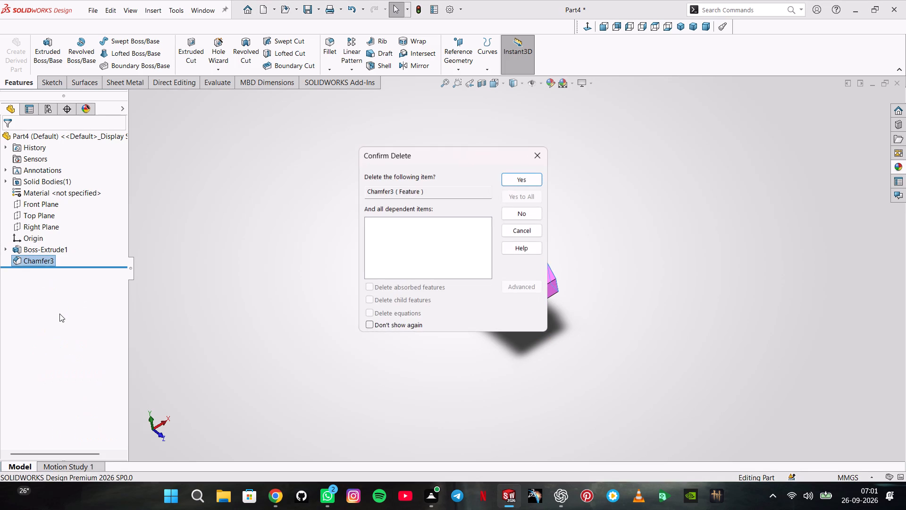
{"action": "key", "text": "Return"}
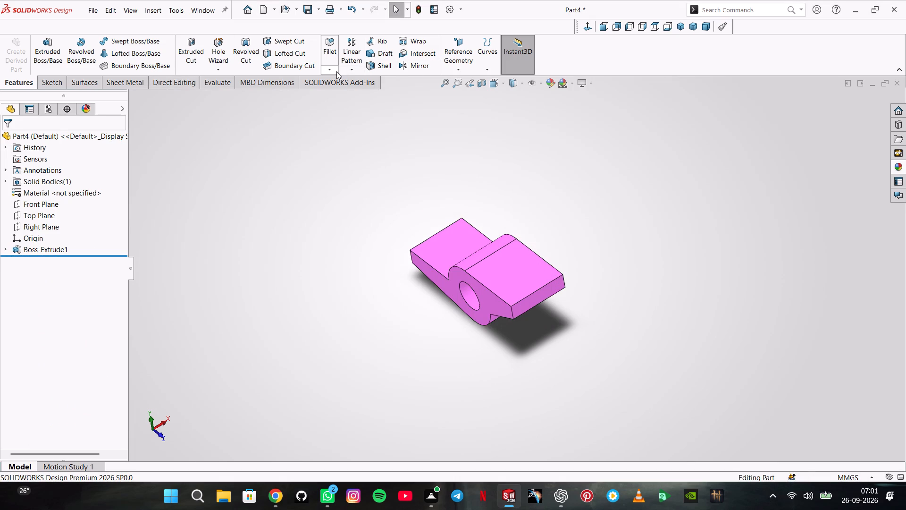
Start an asymmetric chamfer on the -Z arm's short end edge on the -X side face, with Distance 1 2.54 mm and Distance 2 7.62 mm.
{"action": "left_click", "coordinate": [336, 71]}
{"action": "left_click", "coordinate": [341, 89]}
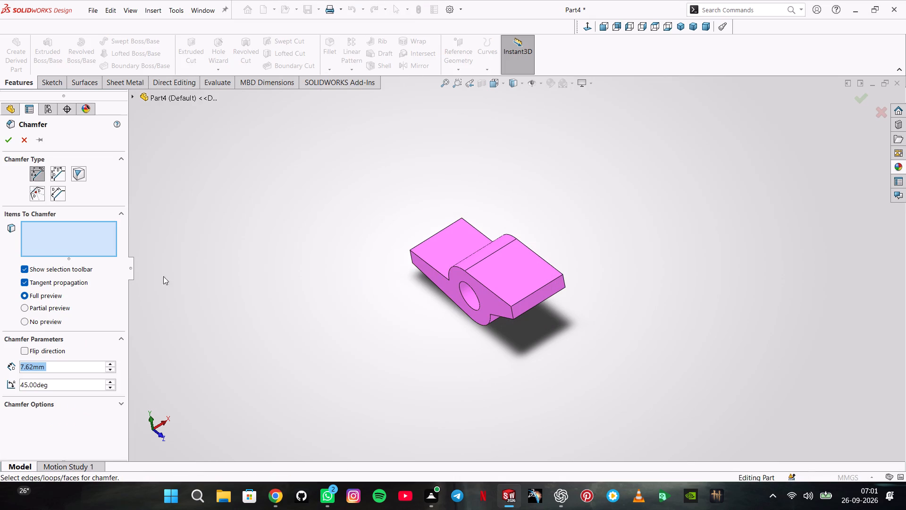
{"action": "left_click", "coordinate": [59, 177]}
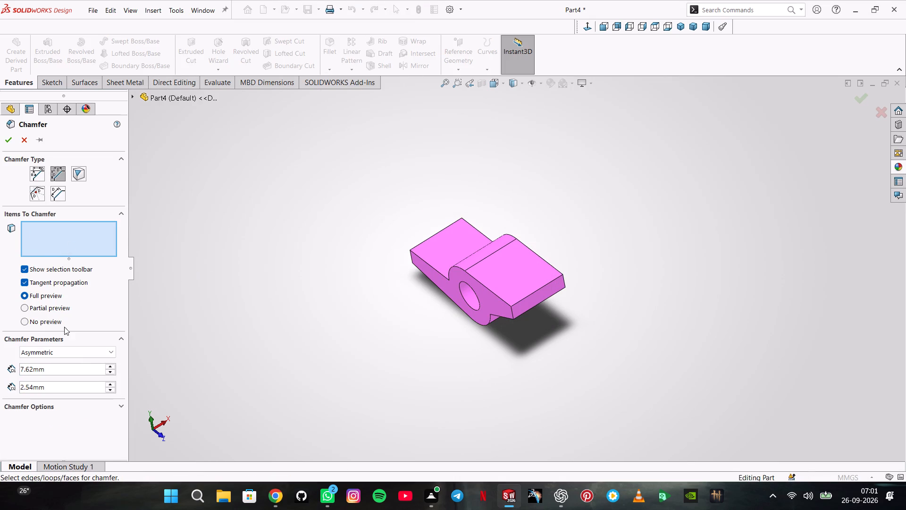
{"action": "scroll", "coordinate": [431, 269], "scroll_direction": "down", "scroll_amount": 3}
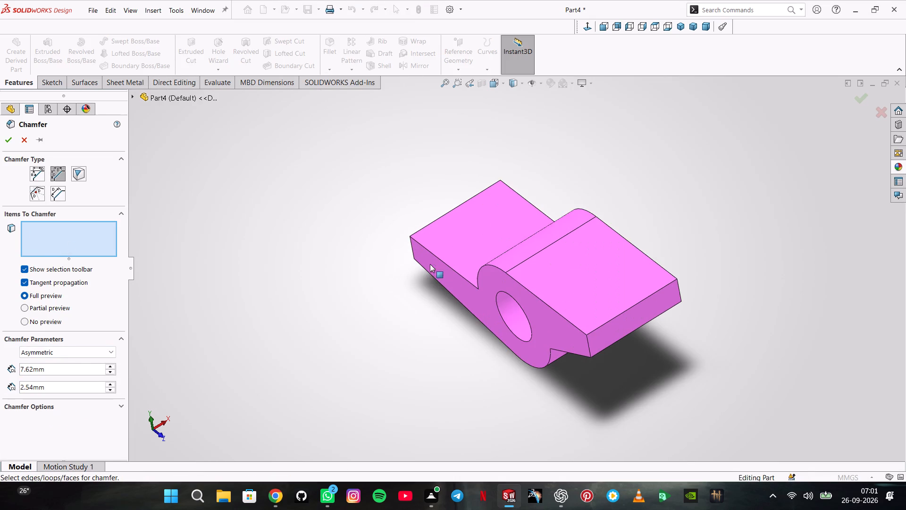
{"action": "middle_click_drag", "start_coordinate": [426, 261], "coordinate": [442, 265]}
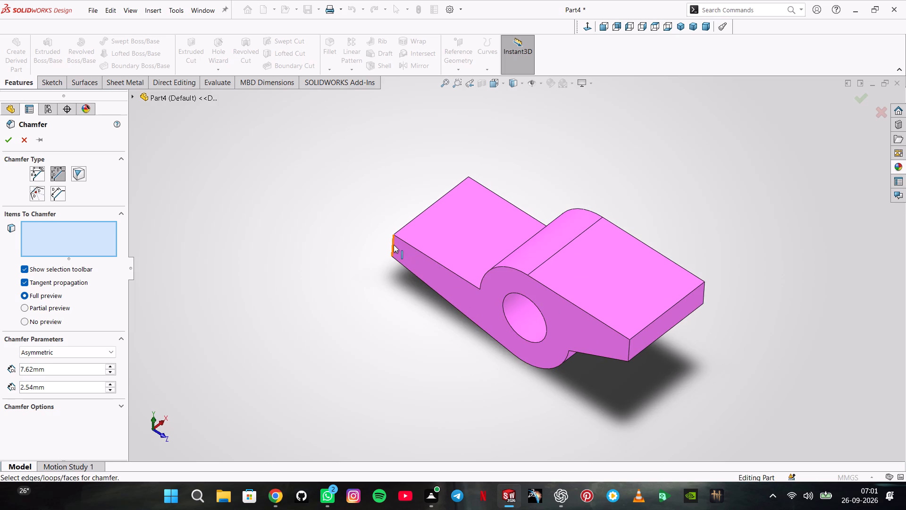
{"action": "left_click", "coordinate": [394, 245]}
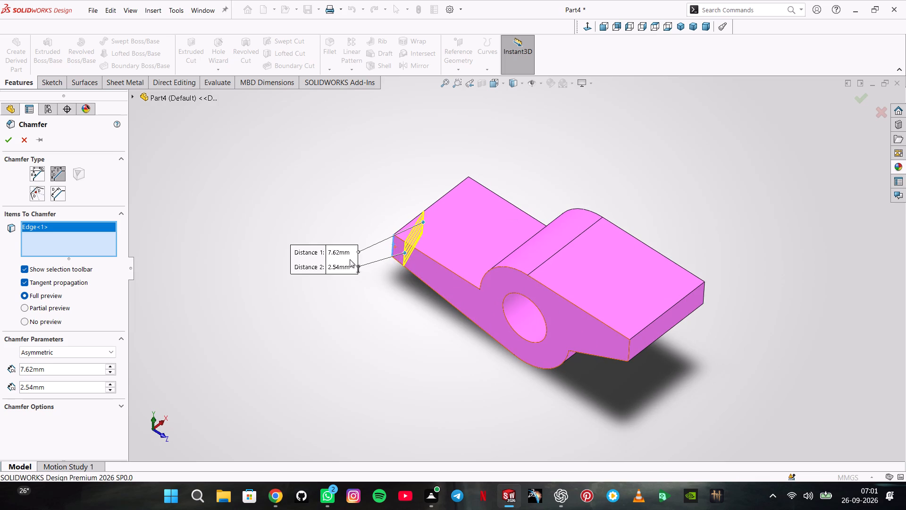
{"action": "double_click", "coordinate": [341, 251]}
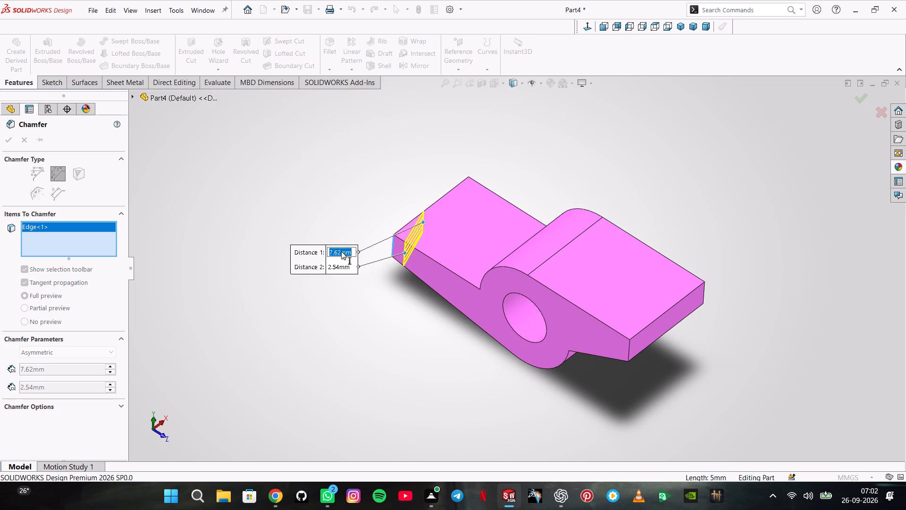
{"action": "type", "text": "2.54"}
{"action": "key", "text": "Return"}
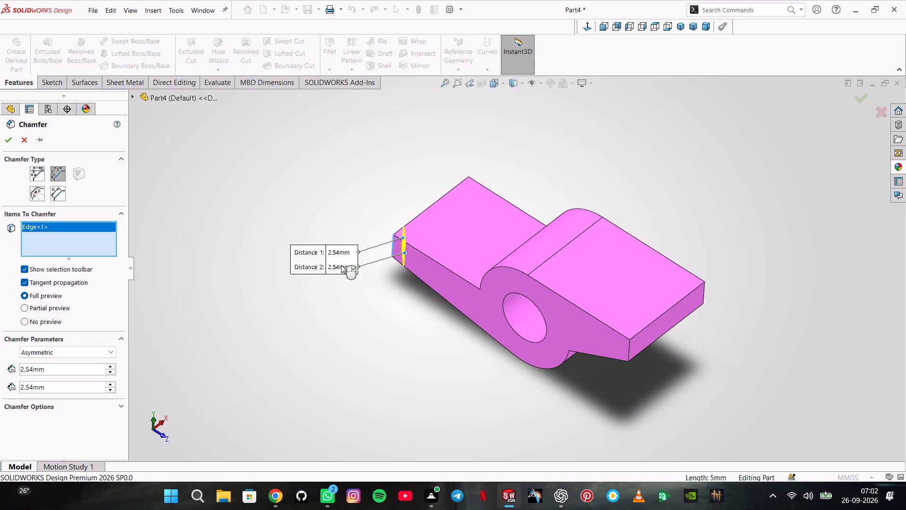
{"action": "double_click", "coordinate": [341, 265]}
{"action": "type", "text": "7.62"}
{"action": "key", "text": "Return"}
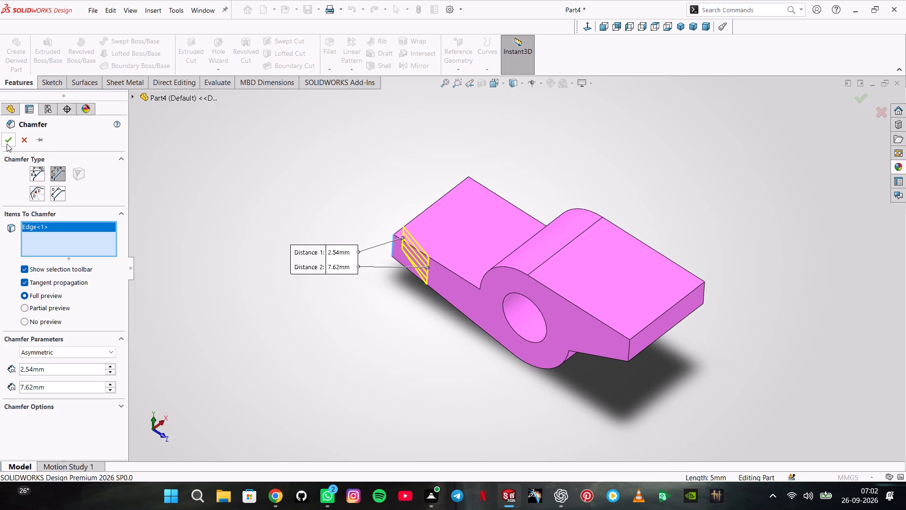
Add the +Z arm's short end edge on the -X side face to the chamfer and apply it.
{"action": "left_click", "coordinate": [629, 343]}
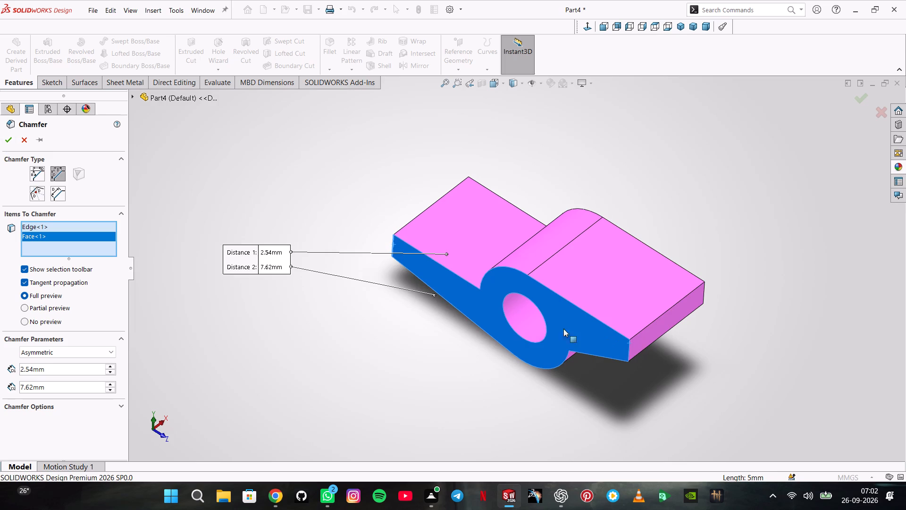
{"action": "right_click", "coordinate": [28, 235]}
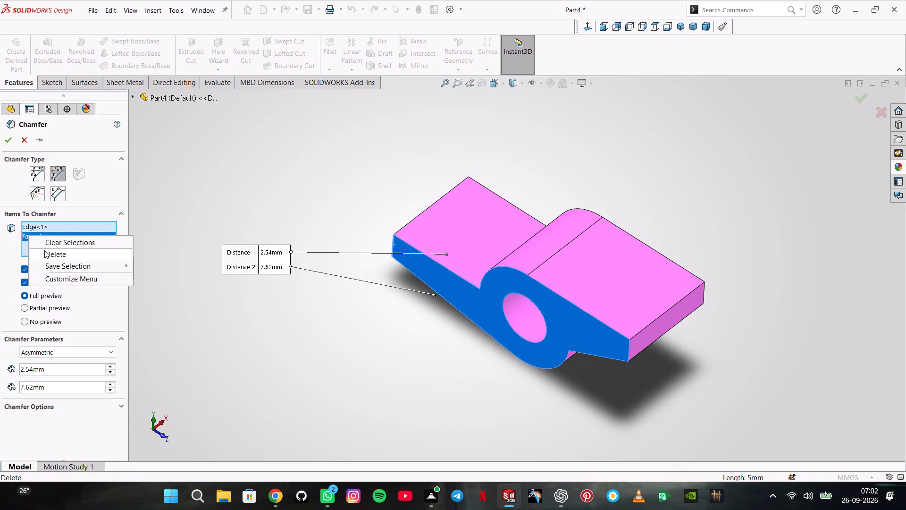
{"action": "left_click", "coordinate": [44, 250]}
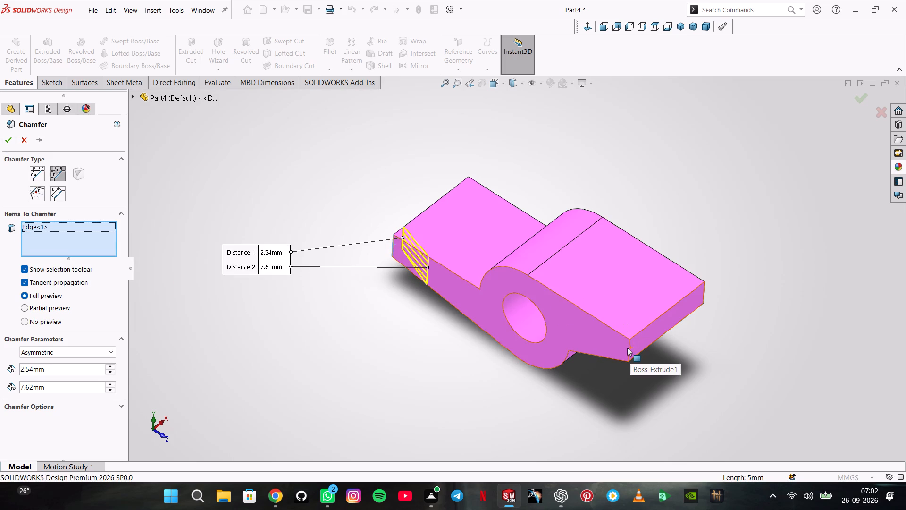
{"action": "left_click", "coordinate": [628, 348]}
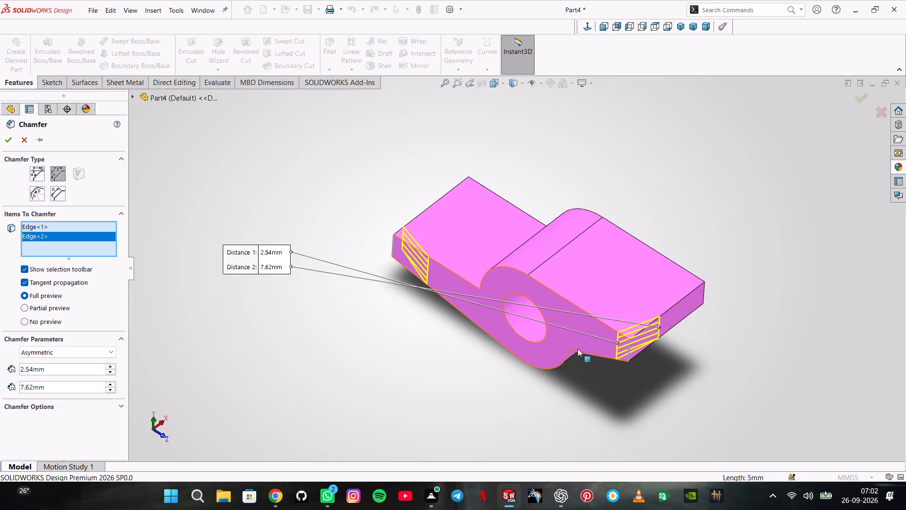
{"action": "left_click", "coordinate": [7, 136]}
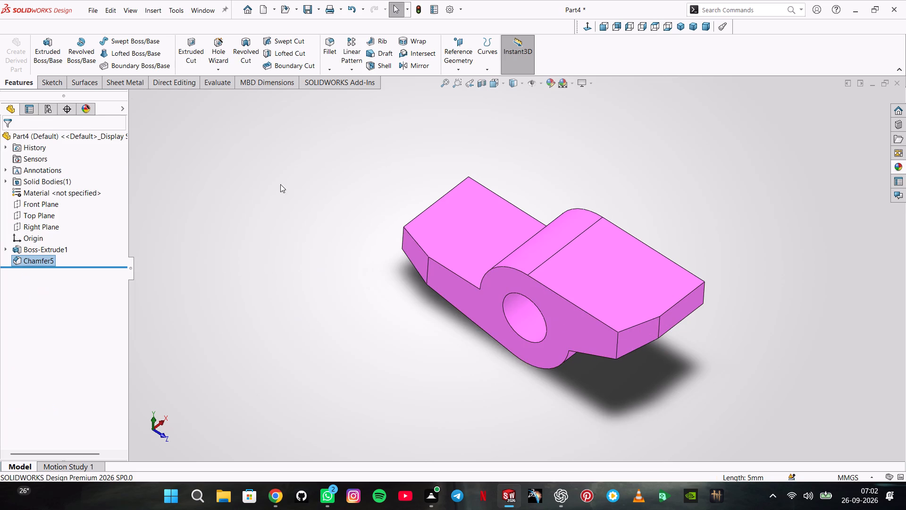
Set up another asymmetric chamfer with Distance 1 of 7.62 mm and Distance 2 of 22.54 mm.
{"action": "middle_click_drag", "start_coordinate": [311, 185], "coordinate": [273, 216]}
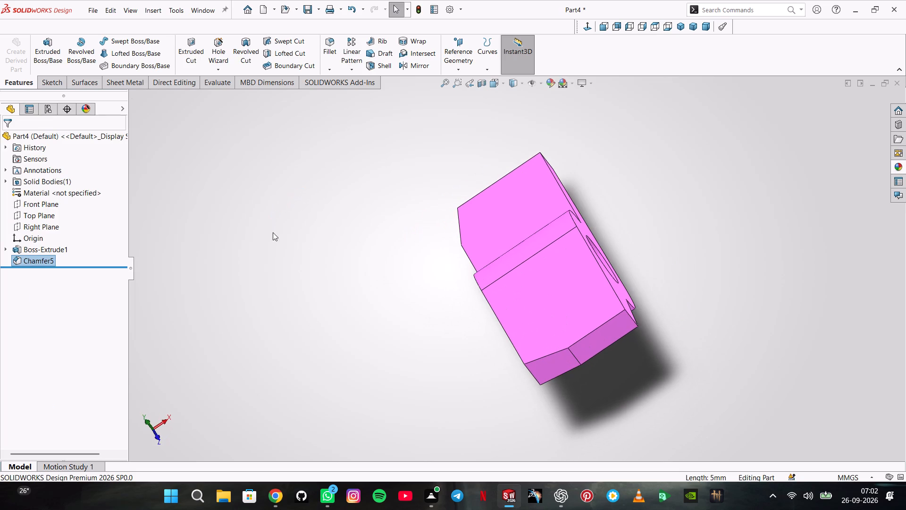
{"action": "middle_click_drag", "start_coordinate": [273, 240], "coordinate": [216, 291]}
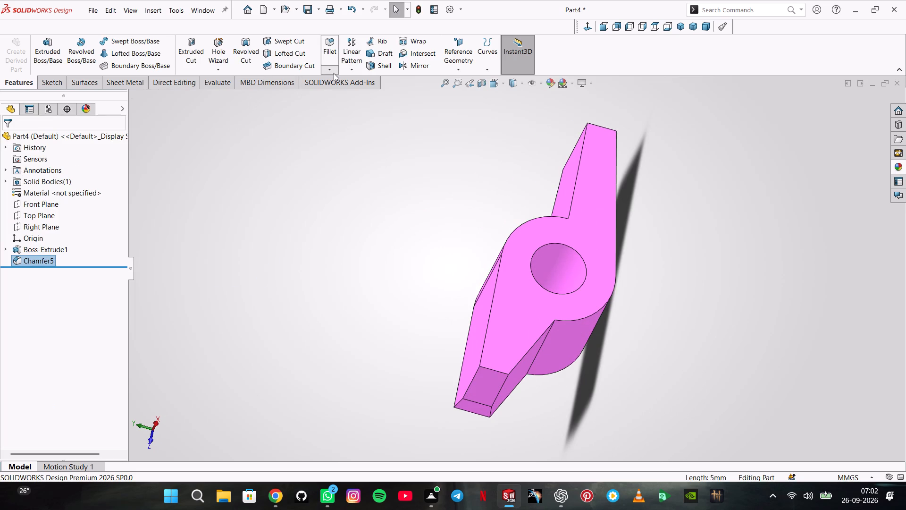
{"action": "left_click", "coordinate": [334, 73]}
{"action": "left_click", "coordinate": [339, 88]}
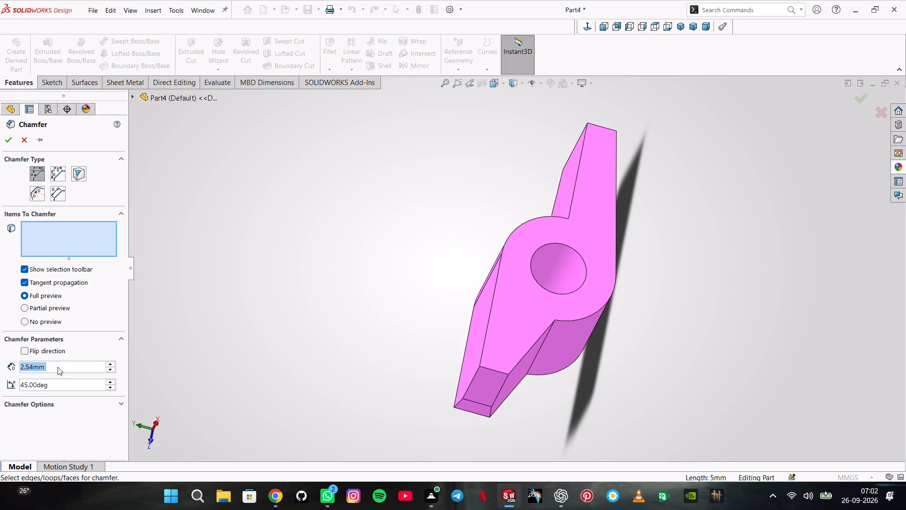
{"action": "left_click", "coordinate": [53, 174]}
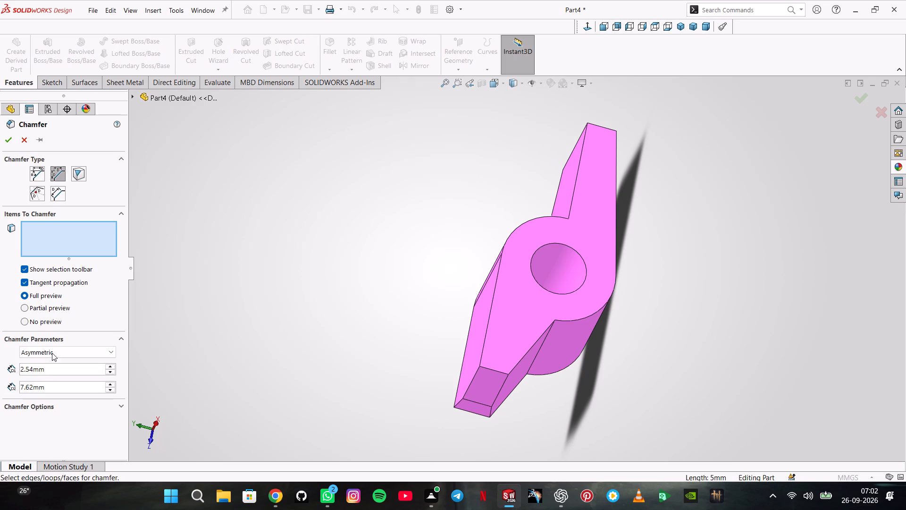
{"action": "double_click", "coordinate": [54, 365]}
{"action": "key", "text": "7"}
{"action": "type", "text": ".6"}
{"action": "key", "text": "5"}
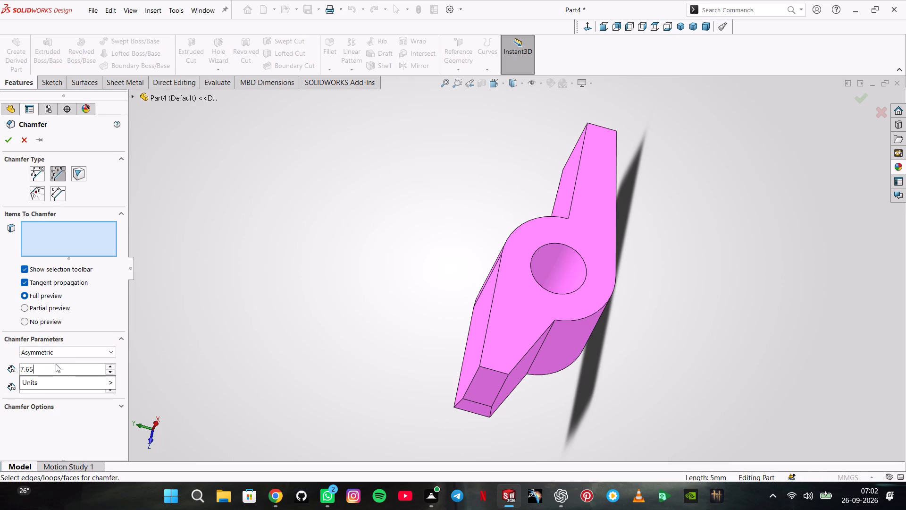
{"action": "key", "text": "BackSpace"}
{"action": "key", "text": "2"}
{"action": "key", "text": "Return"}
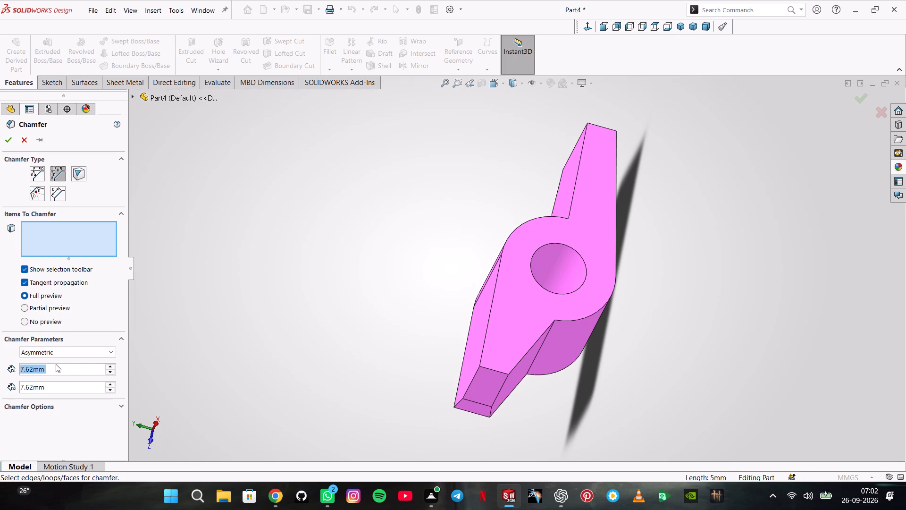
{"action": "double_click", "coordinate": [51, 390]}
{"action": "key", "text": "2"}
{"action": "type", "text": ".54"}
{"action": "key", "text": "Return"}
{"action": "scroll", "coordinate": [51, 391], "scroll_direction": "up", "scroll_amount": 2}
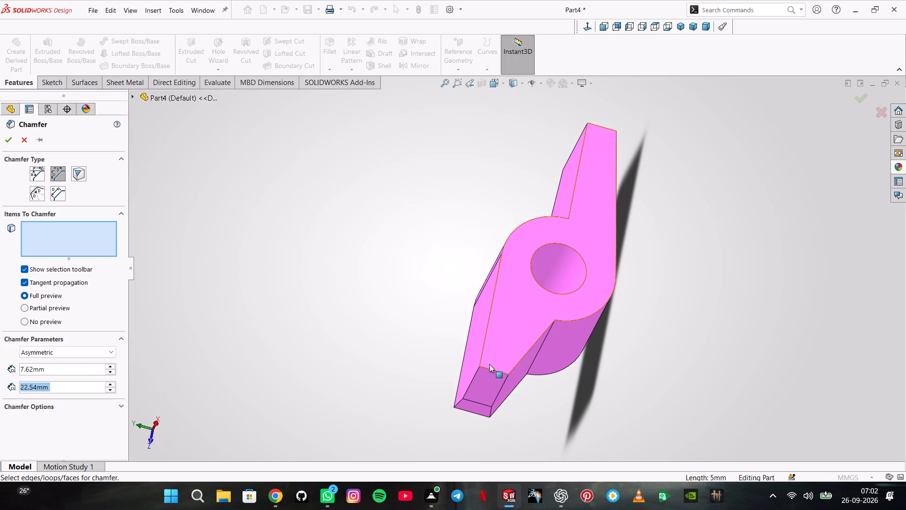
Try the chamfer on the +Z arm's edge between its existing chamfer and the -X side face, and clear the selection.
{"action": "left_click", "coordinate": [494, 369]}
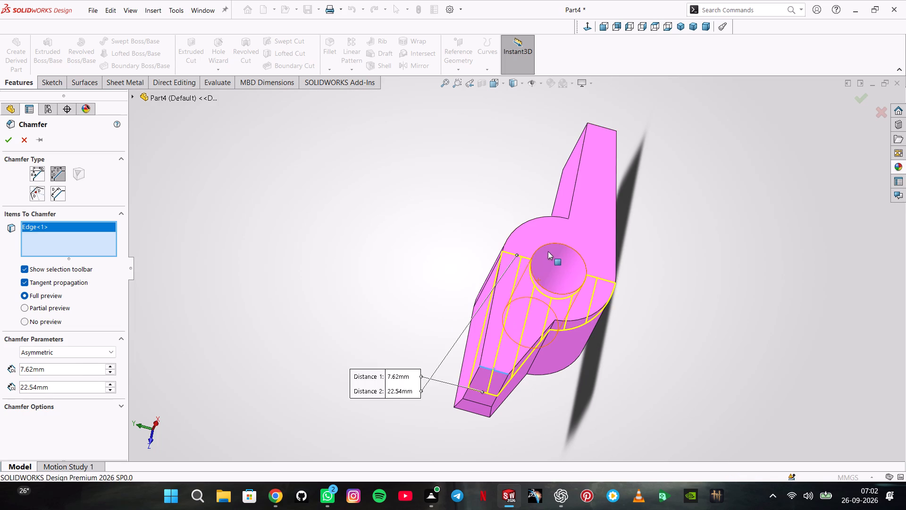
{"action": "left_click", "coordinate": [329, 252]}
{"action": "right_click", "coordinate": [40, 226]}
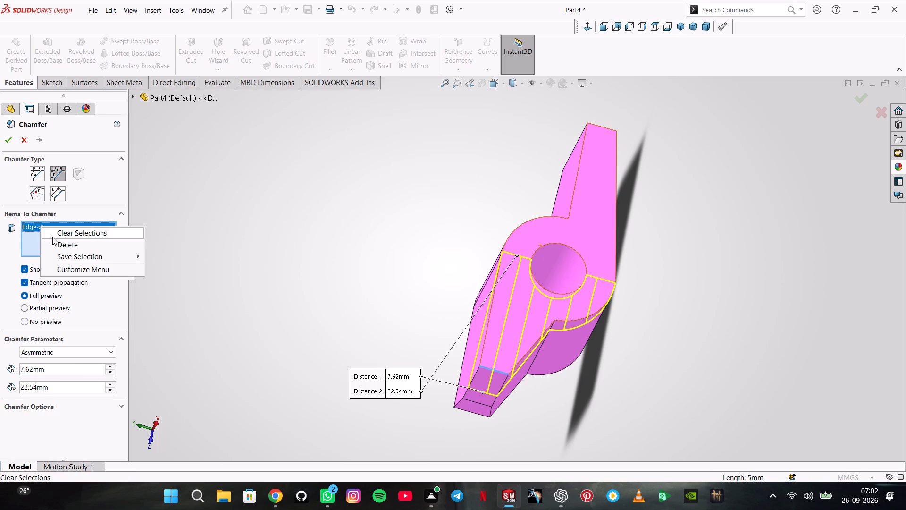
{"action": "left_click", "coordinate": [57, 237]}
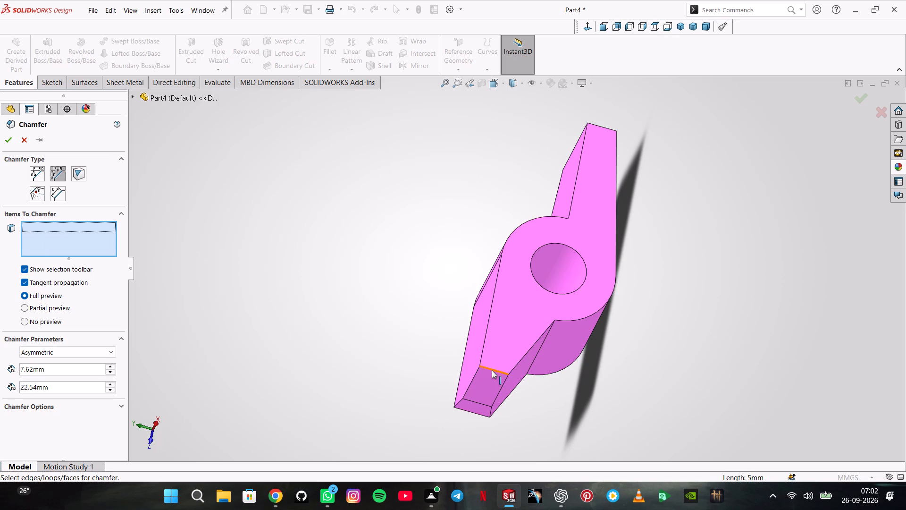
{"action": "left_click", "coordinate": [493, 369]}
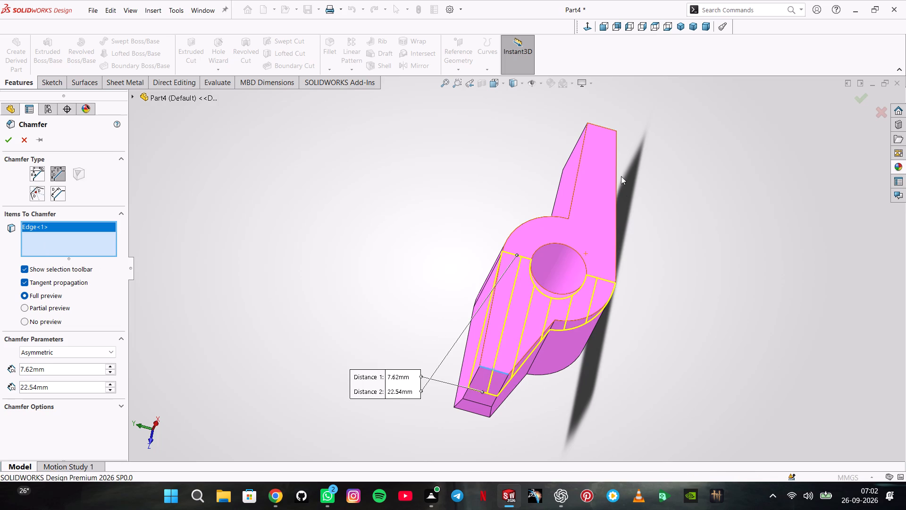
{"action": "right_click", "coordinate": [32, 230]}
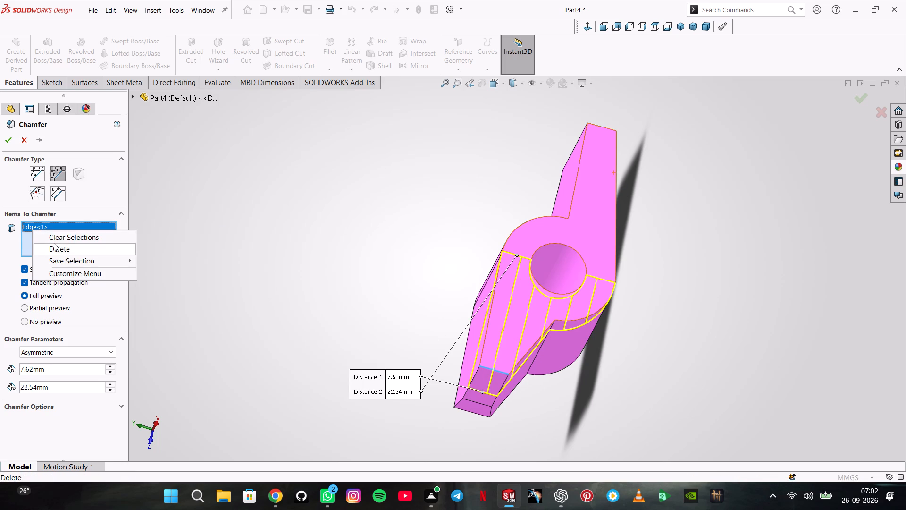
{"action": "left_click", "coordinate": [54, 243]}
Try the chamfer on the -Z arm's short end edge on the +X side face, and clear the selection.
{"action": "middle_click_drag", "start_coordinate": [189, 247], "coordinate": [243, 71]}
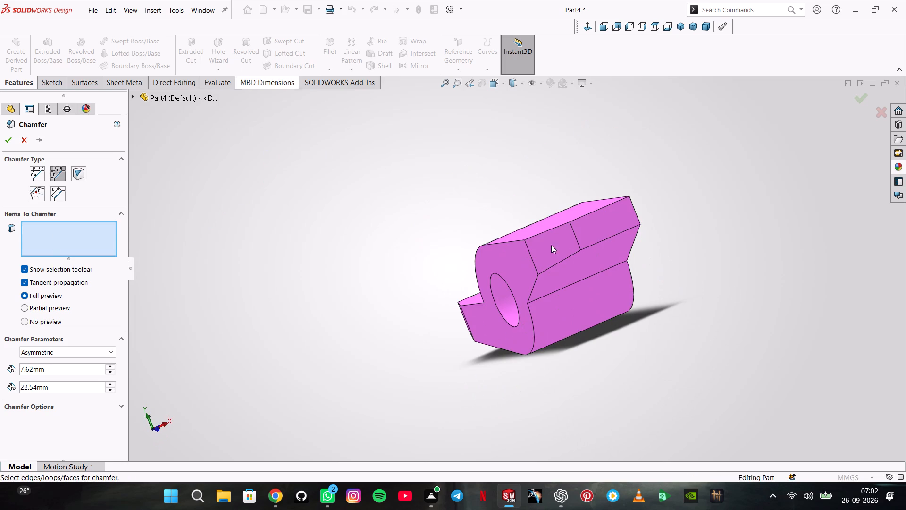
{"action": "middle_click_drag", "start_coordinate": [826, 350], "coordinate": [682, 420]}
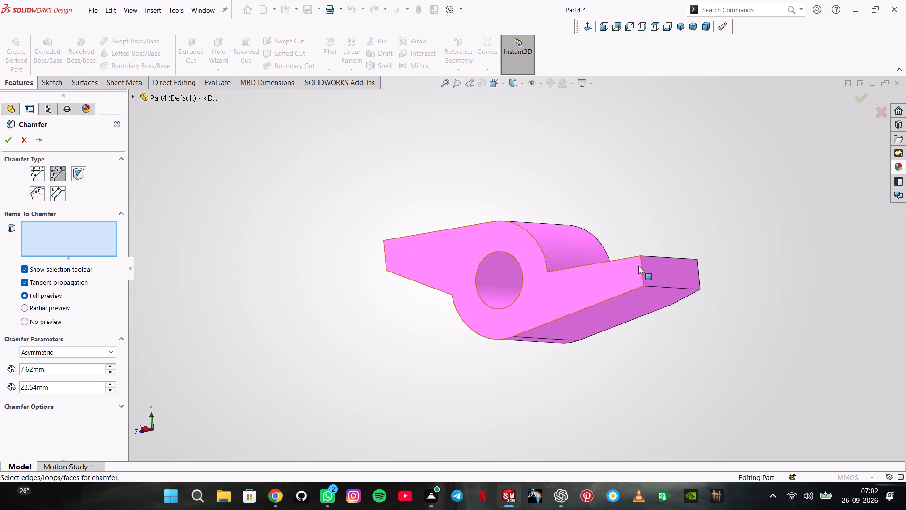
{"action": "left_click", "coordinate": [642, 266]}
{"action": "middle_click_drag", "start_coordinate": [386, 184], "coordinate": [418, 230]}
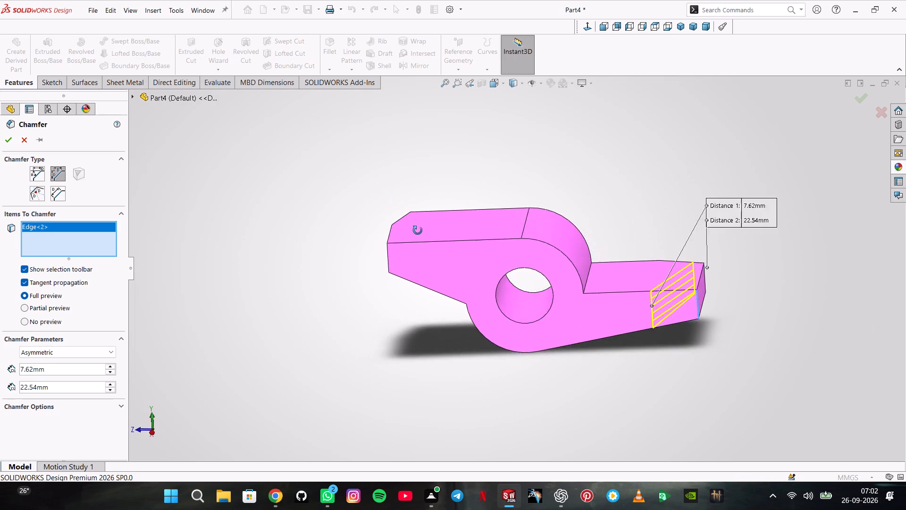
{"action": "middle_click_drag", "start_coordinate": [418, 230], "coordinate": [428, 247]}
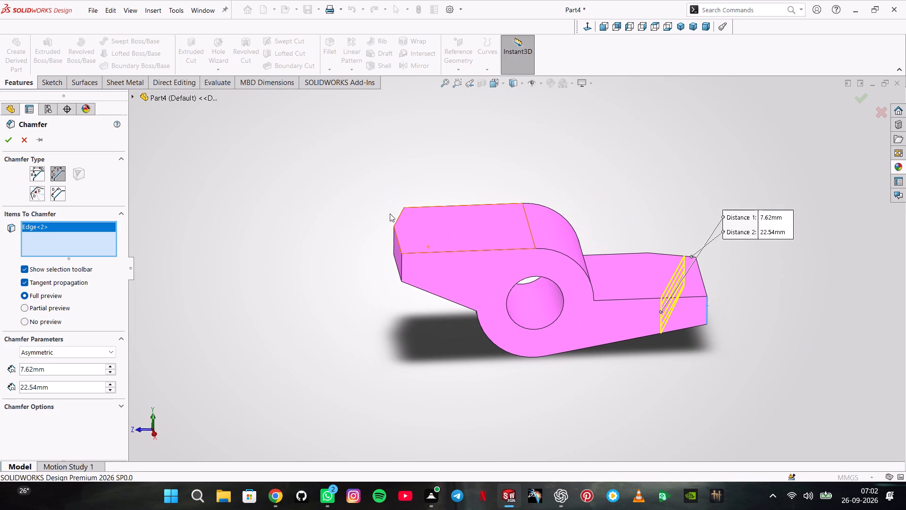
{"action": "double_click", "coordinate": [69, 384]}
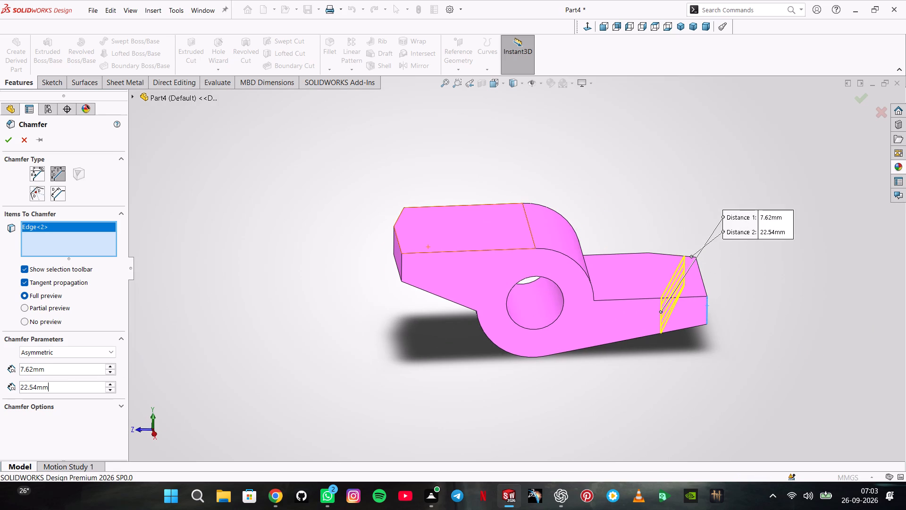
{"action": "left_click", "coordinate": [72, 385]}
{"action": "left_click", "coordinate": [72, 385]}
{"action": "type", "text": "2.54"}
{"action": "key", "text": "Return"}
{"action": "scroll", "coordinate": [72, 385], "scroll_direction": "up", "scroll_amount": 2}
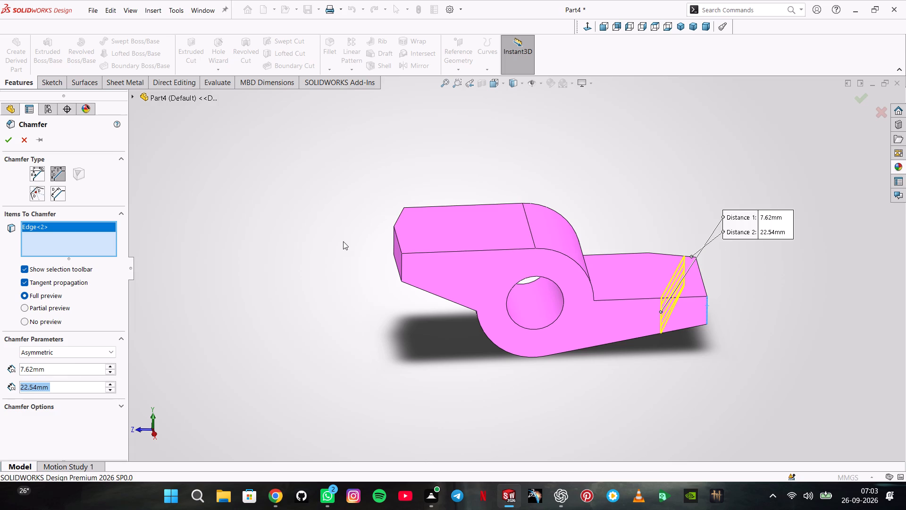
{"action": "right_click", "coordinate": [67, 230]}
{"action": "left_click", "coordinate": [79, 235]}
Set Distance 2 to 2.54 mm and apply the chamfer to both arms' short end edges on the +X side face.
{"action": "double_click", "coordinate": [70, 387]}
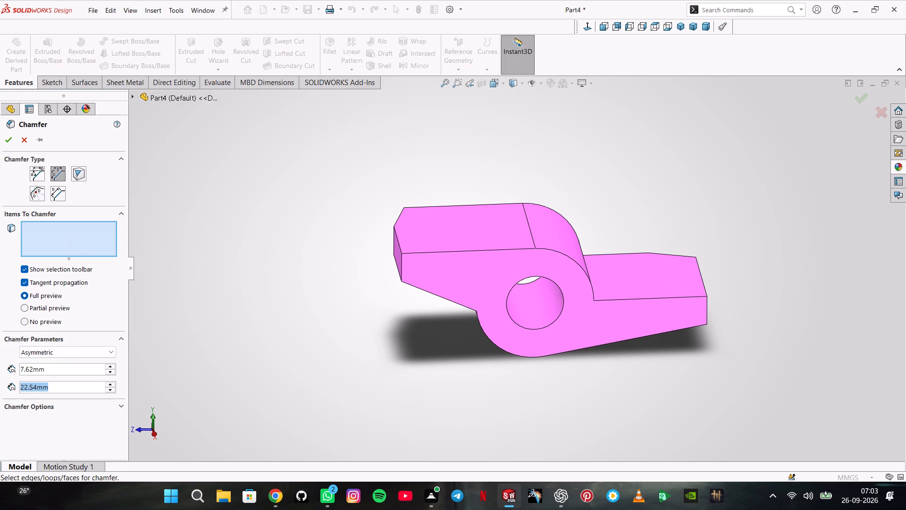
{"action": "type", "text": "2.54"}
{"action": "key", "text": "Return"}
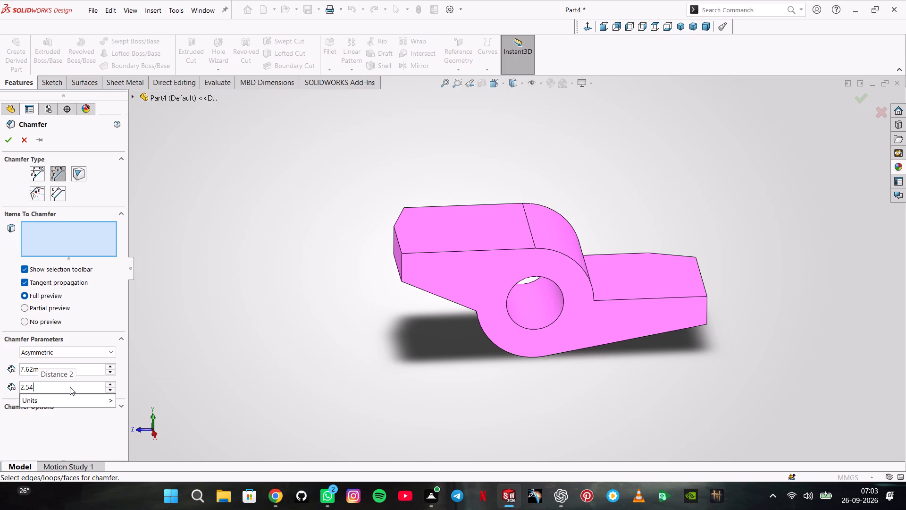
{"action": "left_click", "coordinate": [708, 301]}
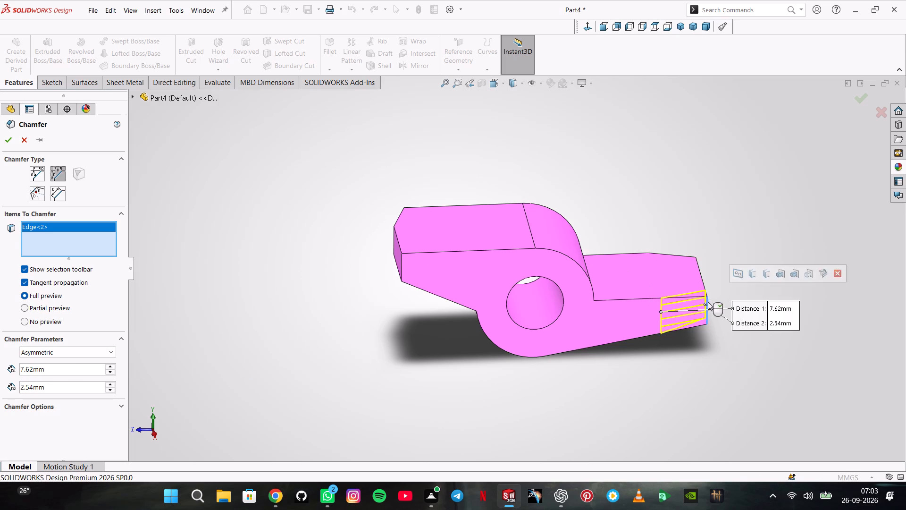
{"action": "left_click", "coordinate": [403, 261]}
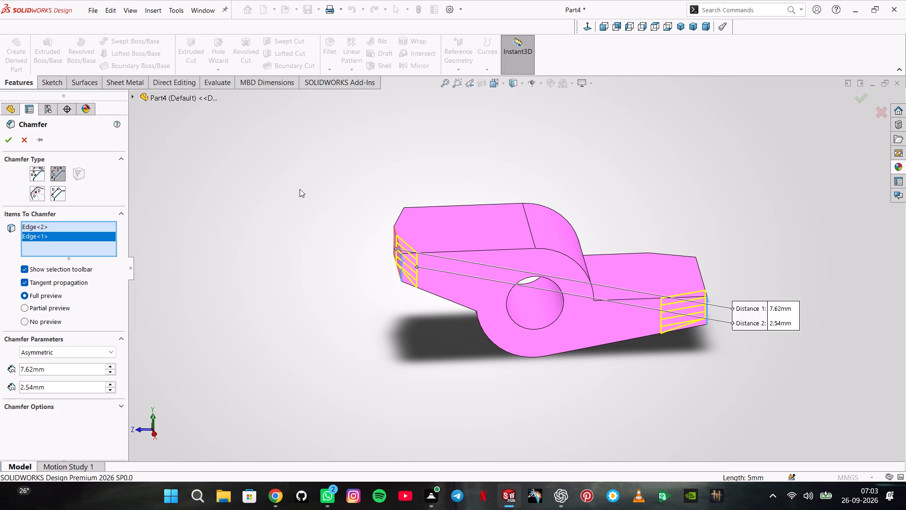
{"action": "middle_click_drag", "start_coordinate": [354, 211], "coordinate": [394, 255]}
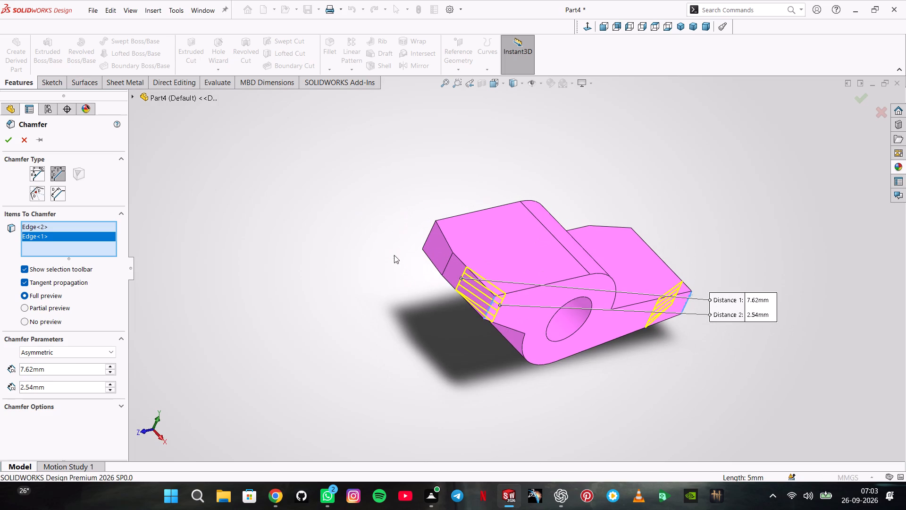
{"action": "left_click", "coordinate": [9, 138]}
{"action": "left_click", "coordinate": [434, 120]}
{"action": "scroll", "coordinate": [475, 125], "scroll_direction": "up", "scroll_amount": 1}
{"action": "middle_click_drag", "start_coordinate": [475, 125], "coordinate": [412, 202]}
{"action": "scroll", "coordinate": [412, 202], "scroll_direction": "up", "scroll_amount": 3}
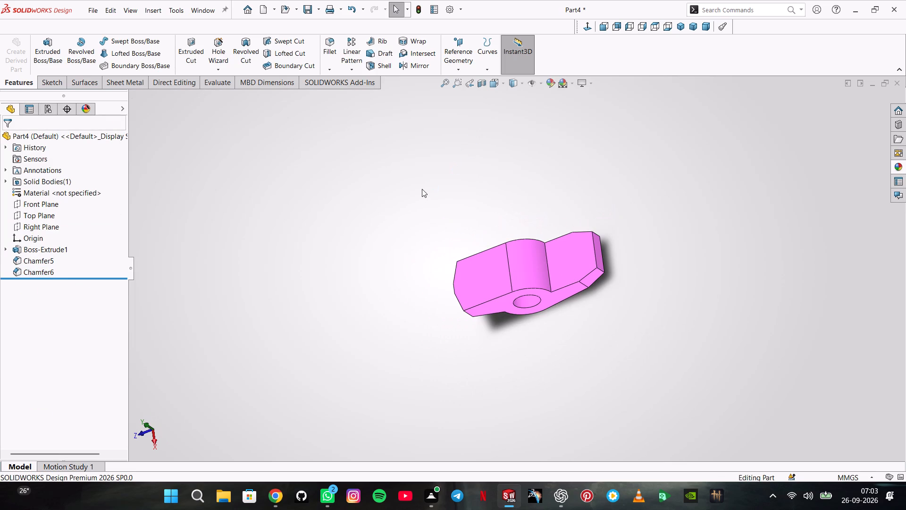
Undo the rebuilt chamfers and the earlier deletions to restore Chamfer3 and Chamfer4.
{"action": "key", "text": "ctrl+z"}
{"action": "key", "text": "ctrl+z"}
{"action": "key", "text": "ctrl+z"}
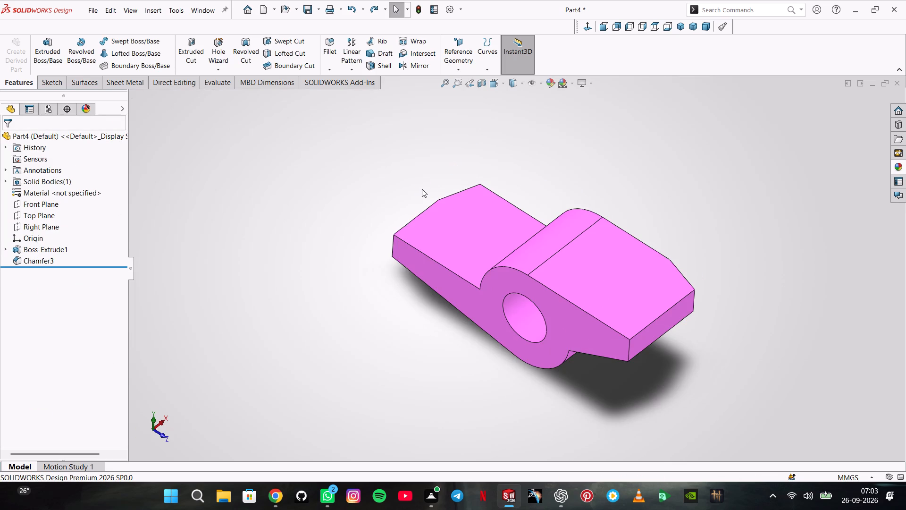
{"action": "key", "text": "ctrl+z"}
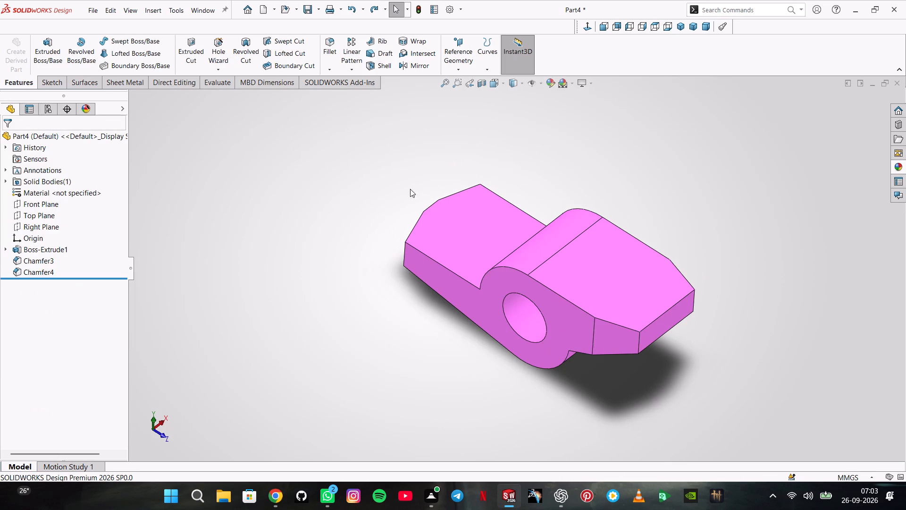
Start a new sketch on the Top Plane.
{"action": "middle_click_drag", "start_coordinate": [573, 206], "coordinate": [478, 338]}
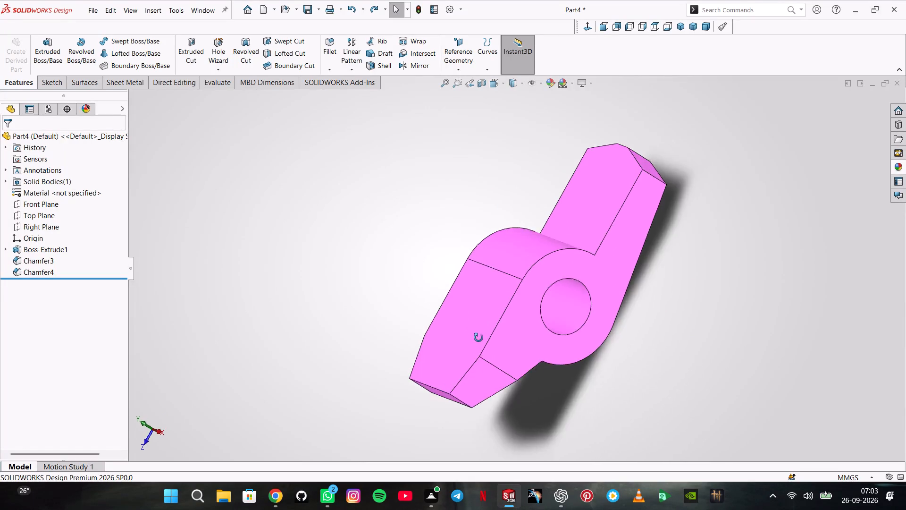
{"action": "middle_click_drag", "start_coordinate": [478, 338], "coordinate": [499, 218]}
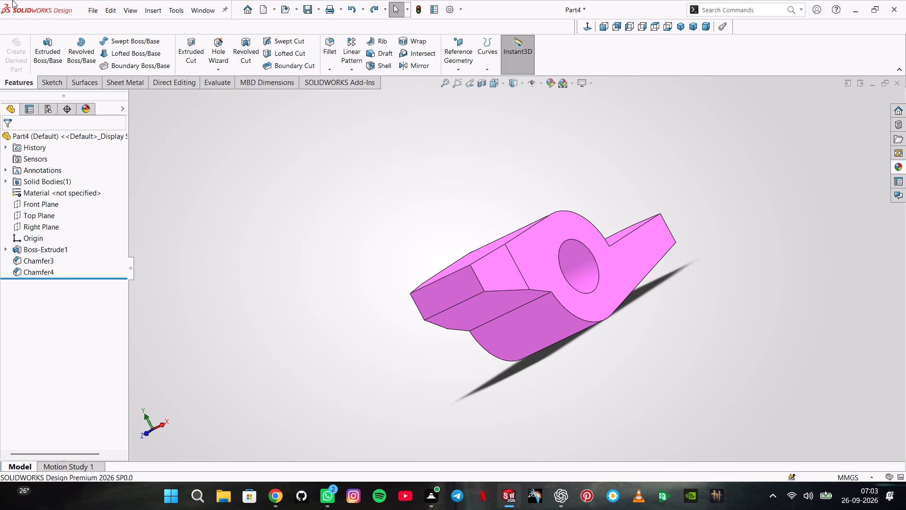
{"action": "left_click", "coordinate": [50, 221]}
{"action": "left_click", "coordinate": [52, 218]}
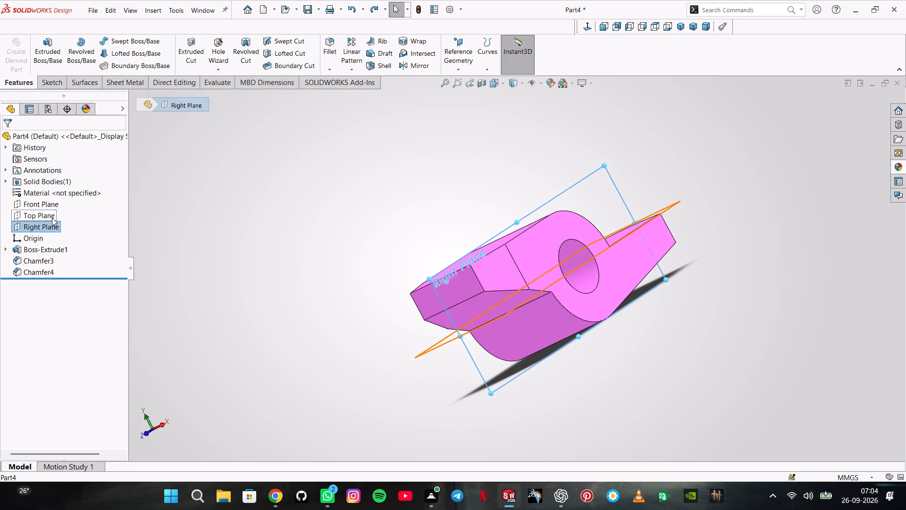
{"action": "left_click", "coordinate": [64, 207]}
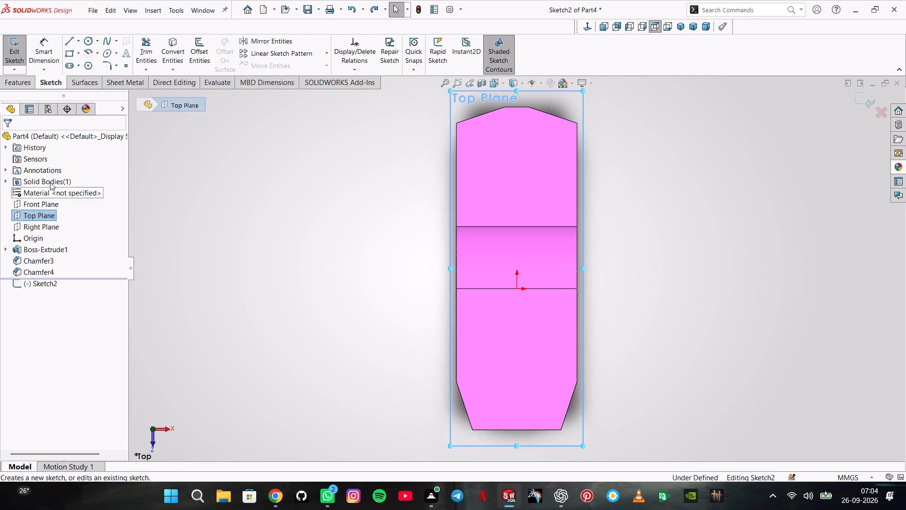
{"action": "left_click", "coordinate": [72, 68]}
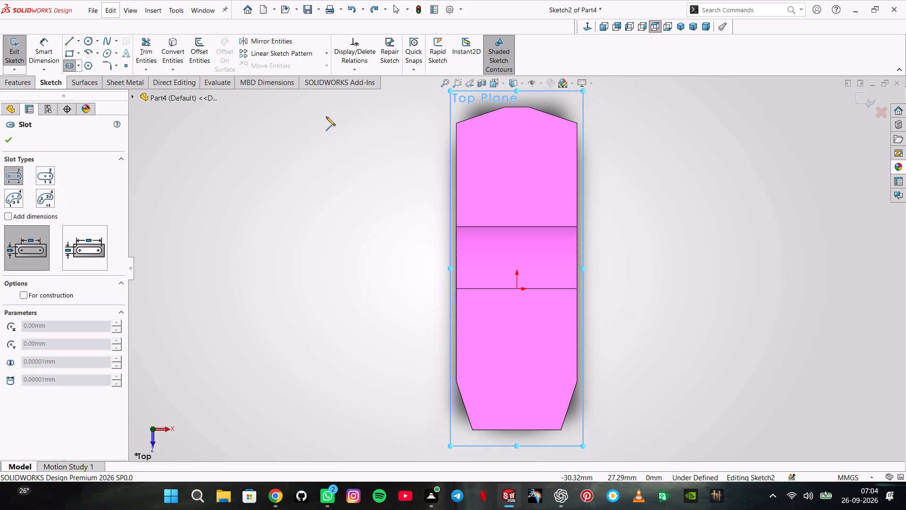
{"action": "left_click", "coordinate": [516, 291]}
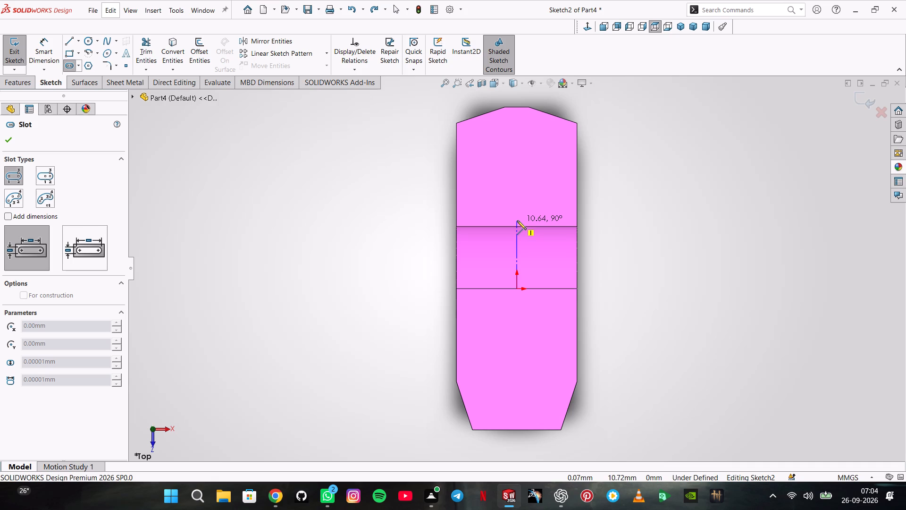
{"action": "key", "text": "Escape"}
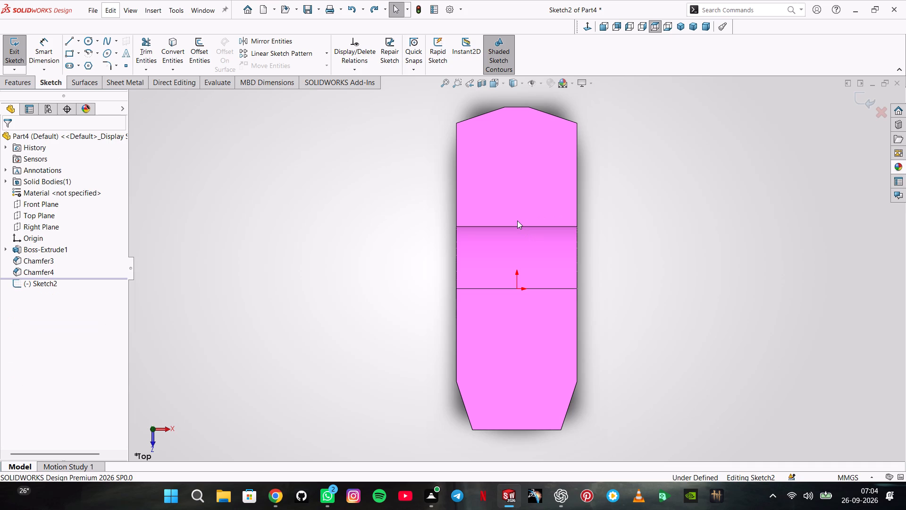
Sketch a straight slot along the Z direction over the origin, about 16.7 mm between arc centers and 8.8 mm wide.
{"action": "left_click", "coordinate": [75, 38]}
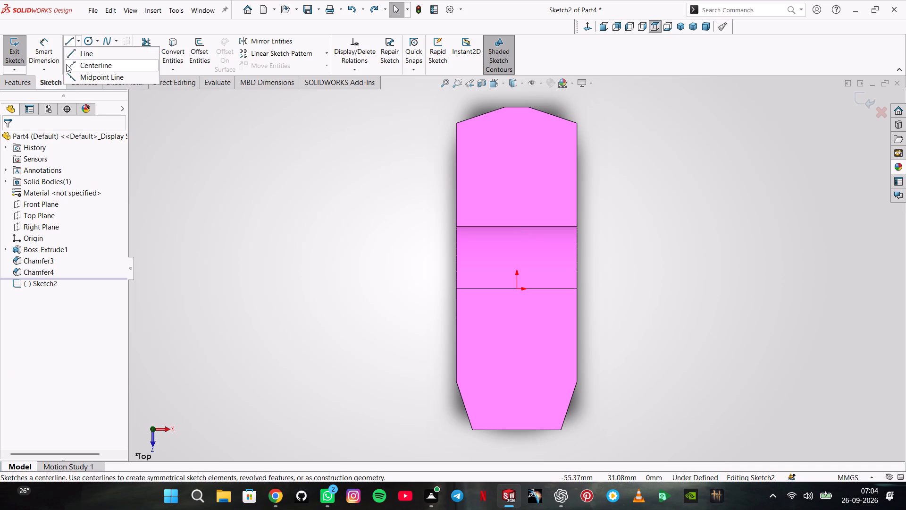
{"action": "left_click", "coordinate": [183, 123]}
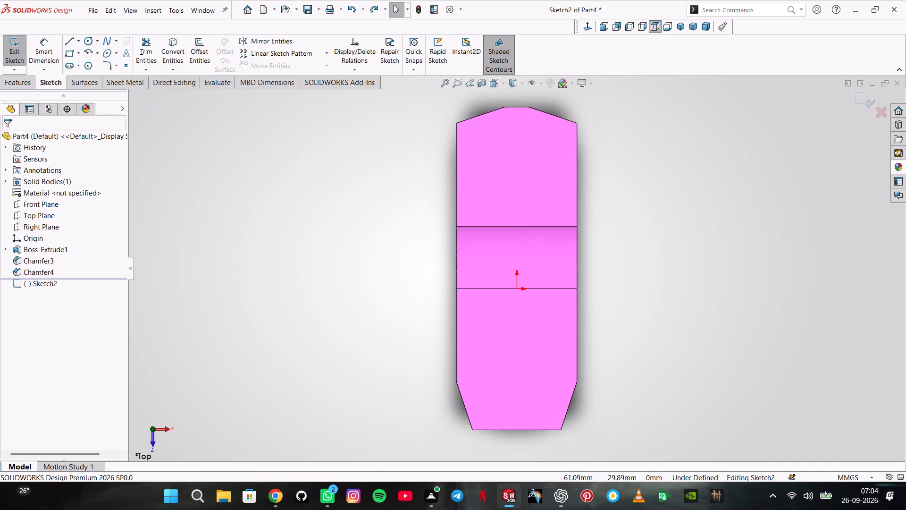
{"action": "left_click", "coordinate": [70, 63]}
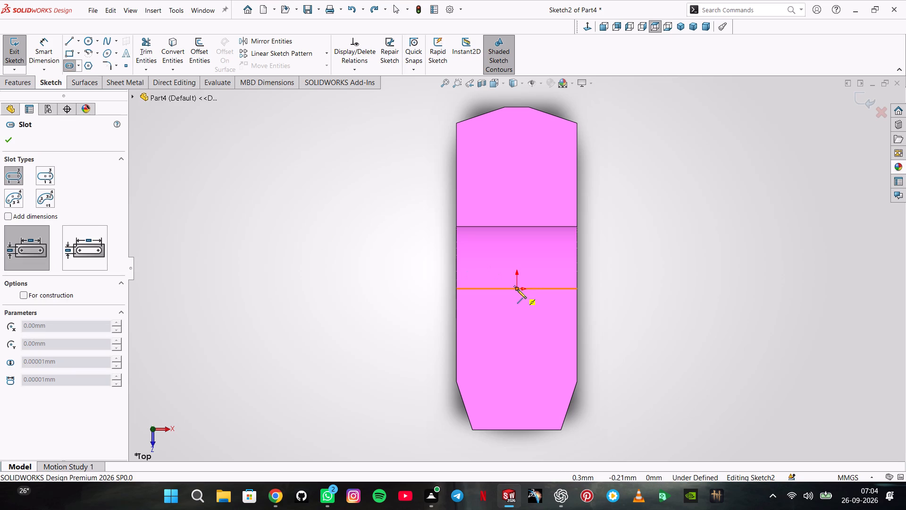
{"action": "left_click", "coordinate": [517, 322]}
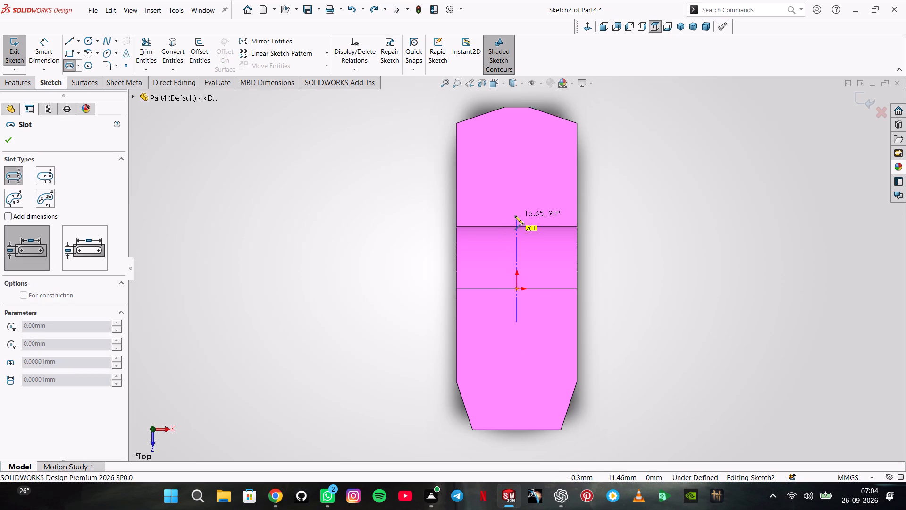
{"action": "left_click", "coordinate": [515, 216]}
{"action": "left_click", "coordinate": [545, 232]}
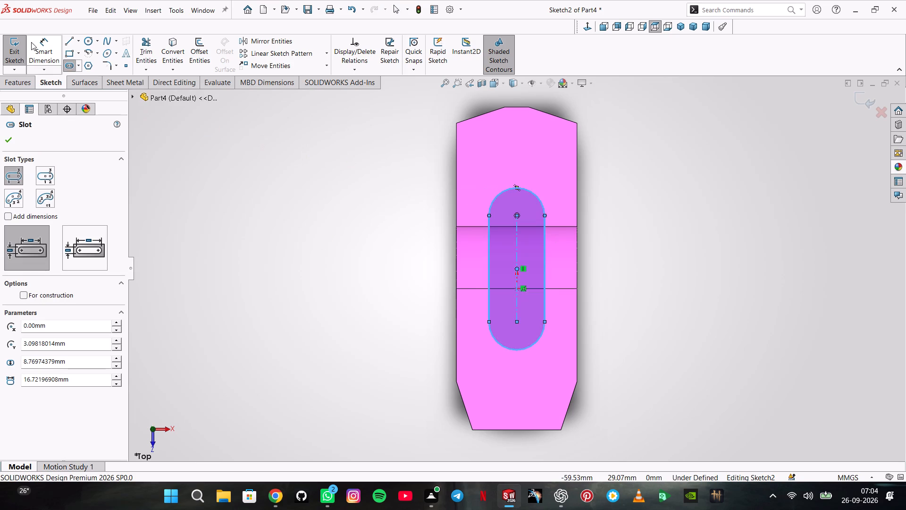
Dimension the slot's straight side and set its length to 10.16 mm.
{"action": "left_click", "coordinate": [31, 42]}
{"action": "left_click", "coordinate": [491, 255]}
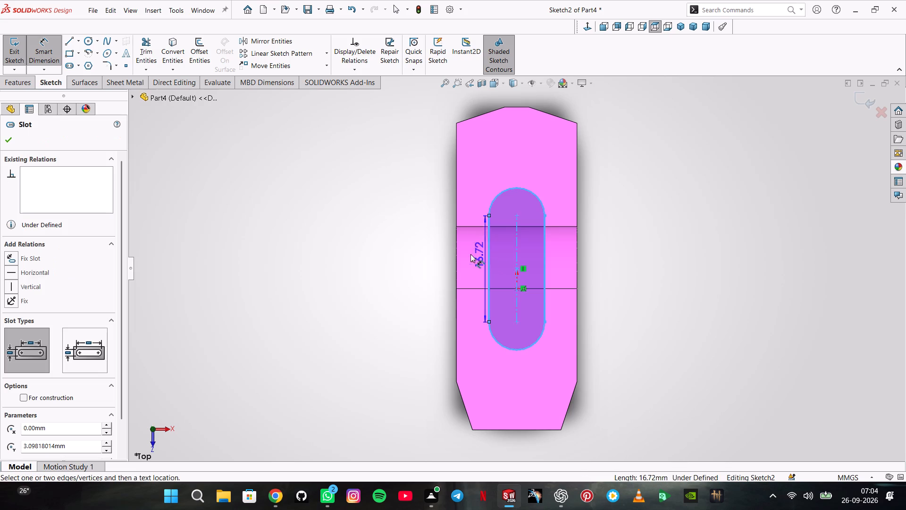
{"action": "left_click", "coordinate": [441, 254]}
{"action": "type", "text": "10.16"}
{"action": "key", "text": "Return"}
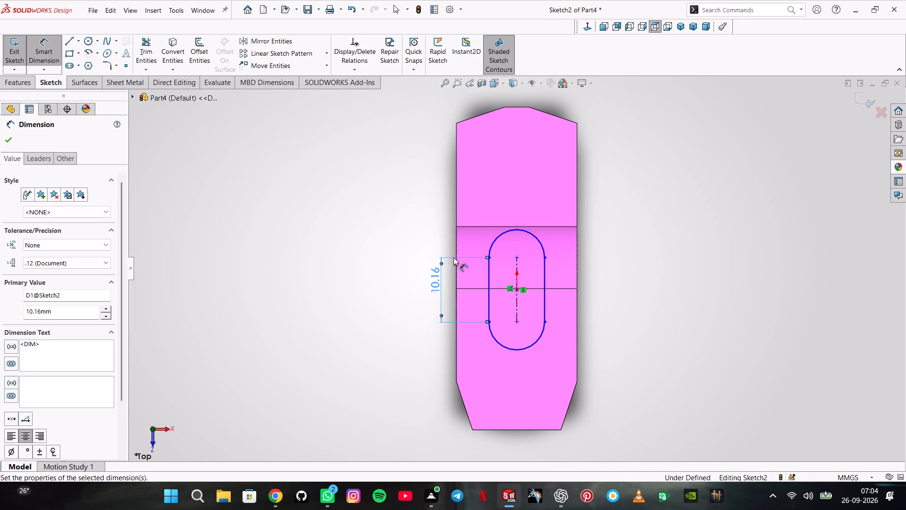
Dimension the slot's width between its two straight sides and set it to 10.16 mm.
{"action": "left_click", "coordinate": [489, 269]}
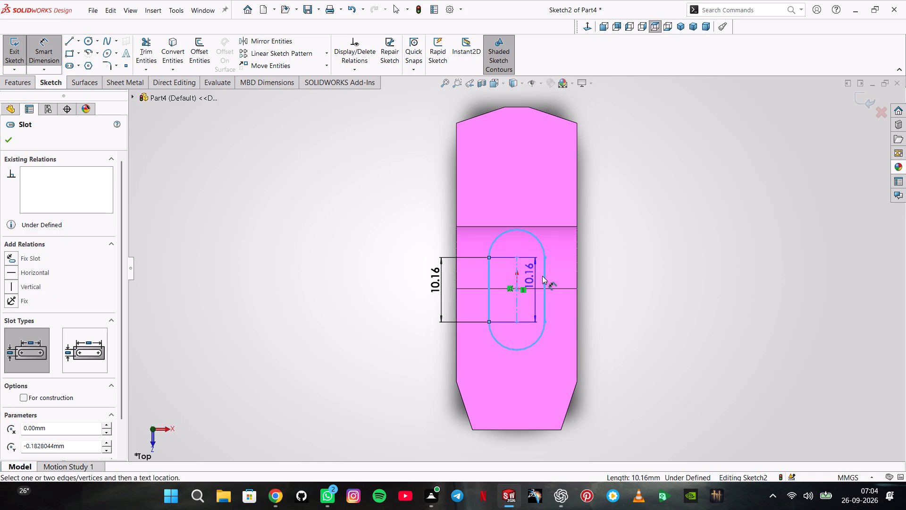
{"action": "left_click", "coordinate": [543, 275]}
{"action": "left_click", "coordinate": [518, 373]}
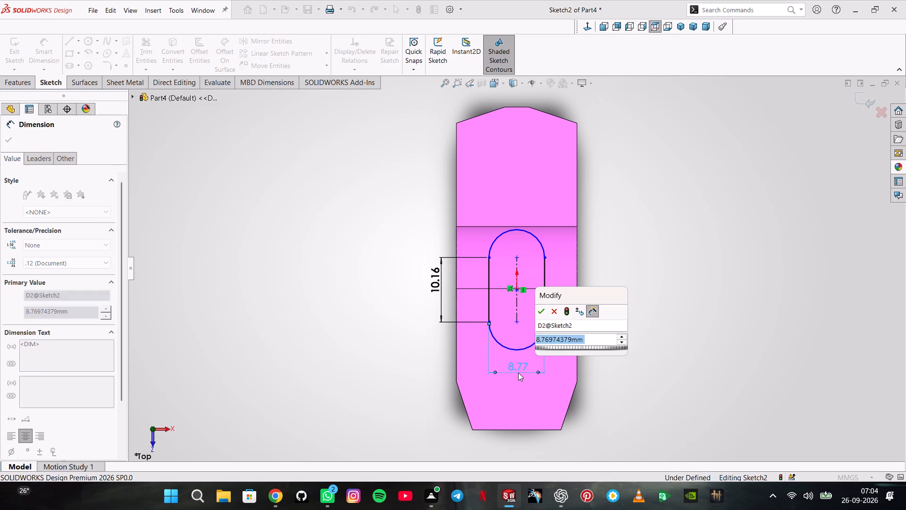
{"action": "key", "text": "1"}
{"action": "type", "text": "0."}
{"action": "type", "text": "16"}
{"action": "key", "text": "Return"}
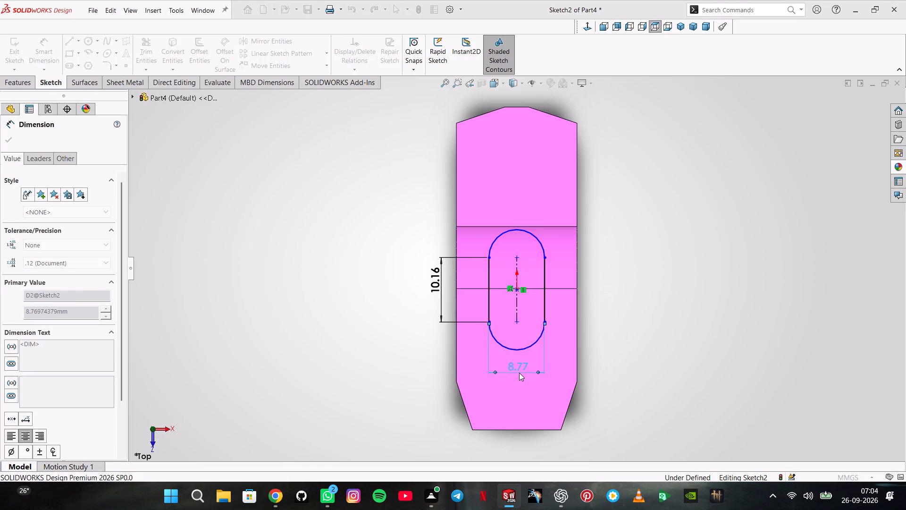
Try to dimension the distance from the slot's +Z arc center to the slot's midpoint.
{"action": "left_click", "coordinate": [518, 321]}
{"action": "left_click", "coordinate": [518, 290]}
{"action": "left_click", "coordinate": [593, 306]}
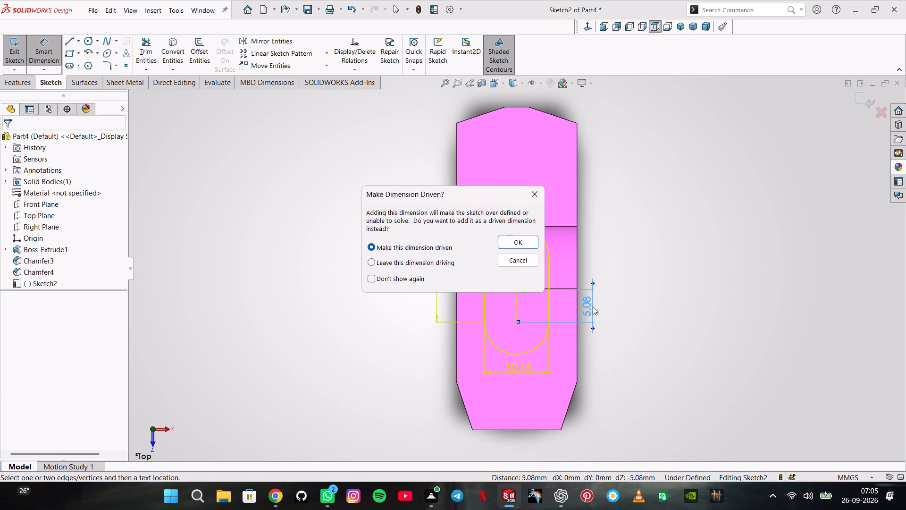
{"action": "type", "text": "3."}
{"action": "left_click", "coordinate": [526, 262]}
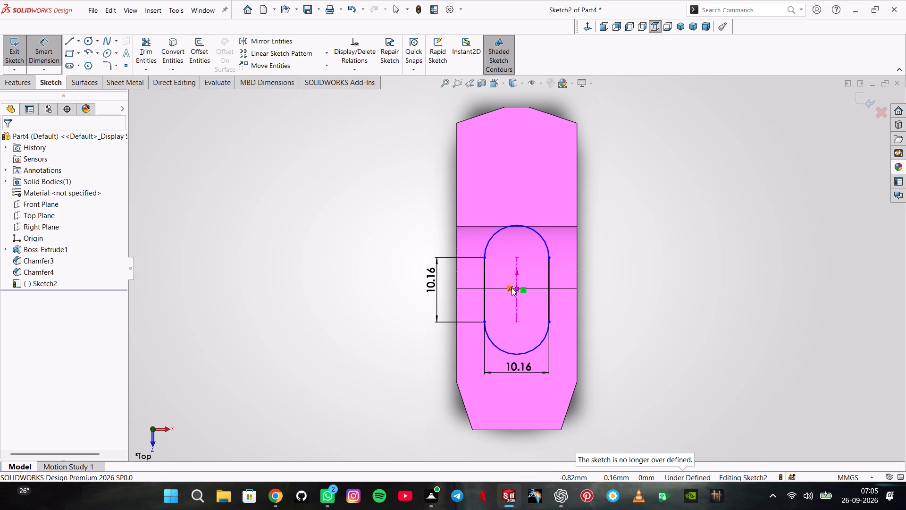
Delete the coincident relation between the slot's centerline and the origin.
{"action": "left_click", "coordinate": [512, 288]}
{"action": "key", "text": "Delete"}
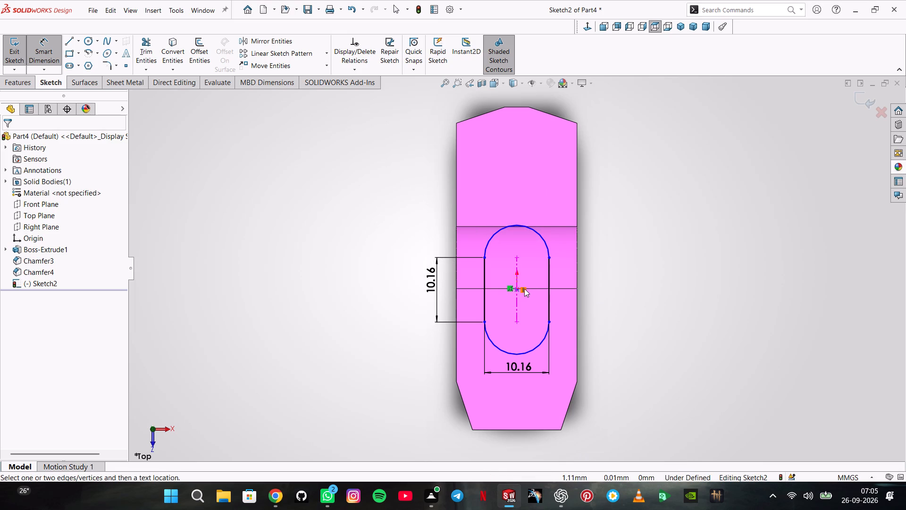
{"action": "key", "text": "Delete"}
{"action": "key", "text": "Escape"}
{"action": "key", "text": "Escape"}
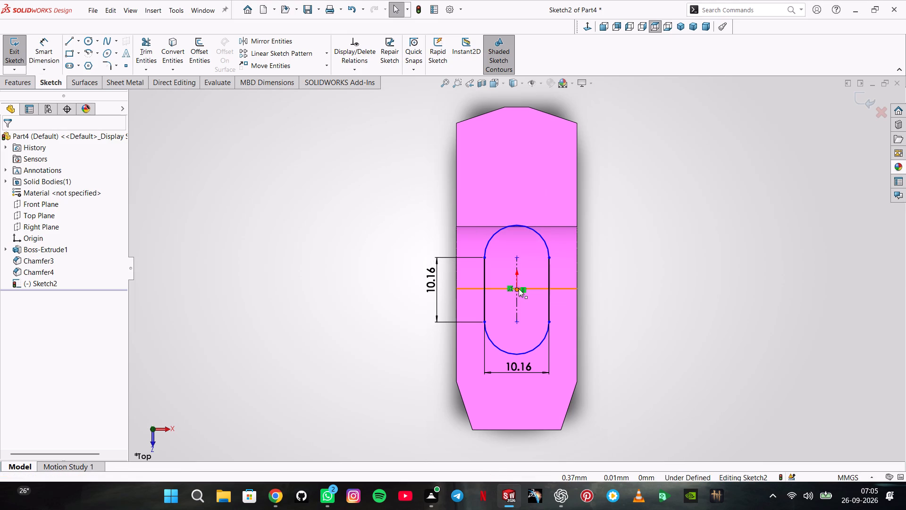
{"action": "left_click", "coordinate": [512, 288]}
{"action": "key", "text": "Delete"}
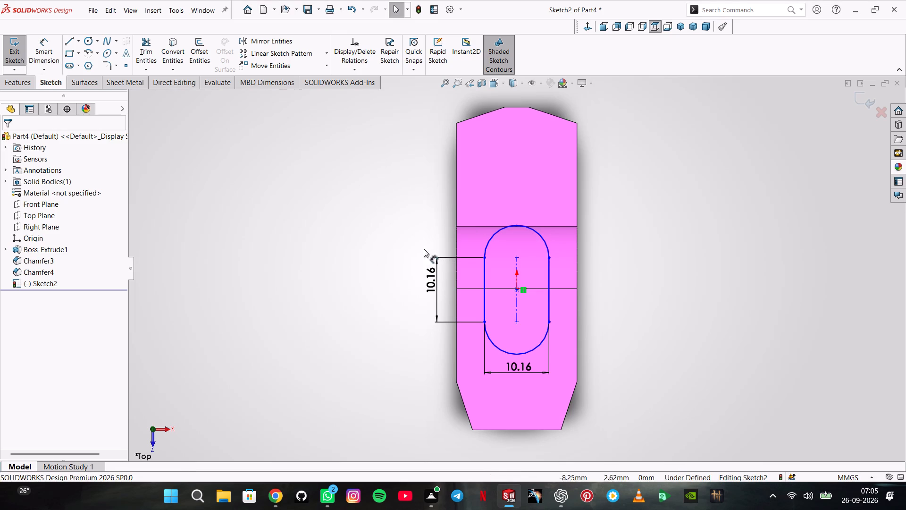
Dimension the slot's +Z arc center from the origin and set the distance to 3.81 mm.
{"action": "left_click", "coordinate": [51, 51]}
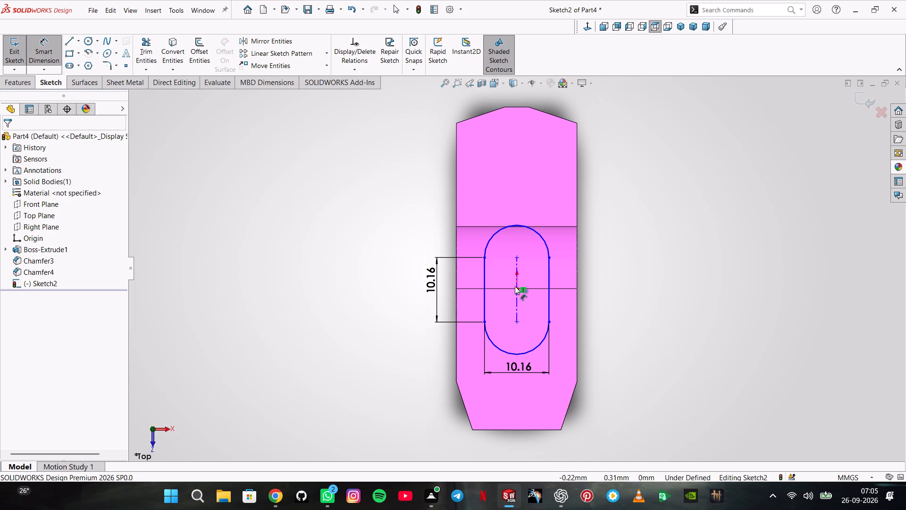
{"action": "left_click", "coordinate": [515, 286]}
{"action": "left_click", "coordinate": [515, 321]}
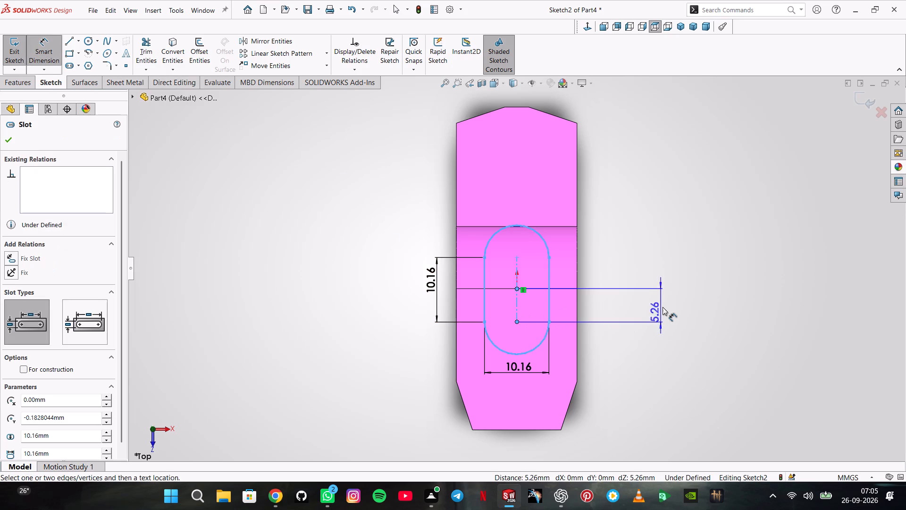
{"action": "left_click", "coordinate": [659, 302]}
{"action": "left_click", "coordinate": [659, 302]}
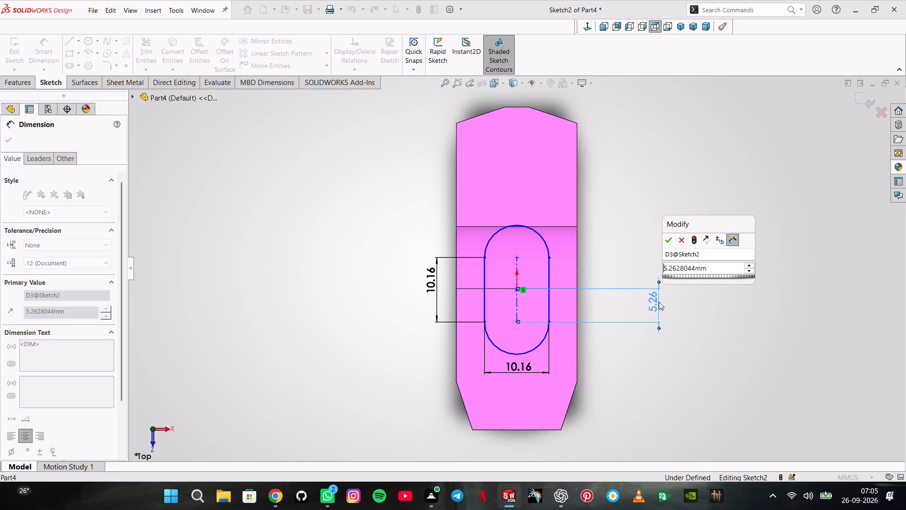
{"action": "type", "text": "3."}
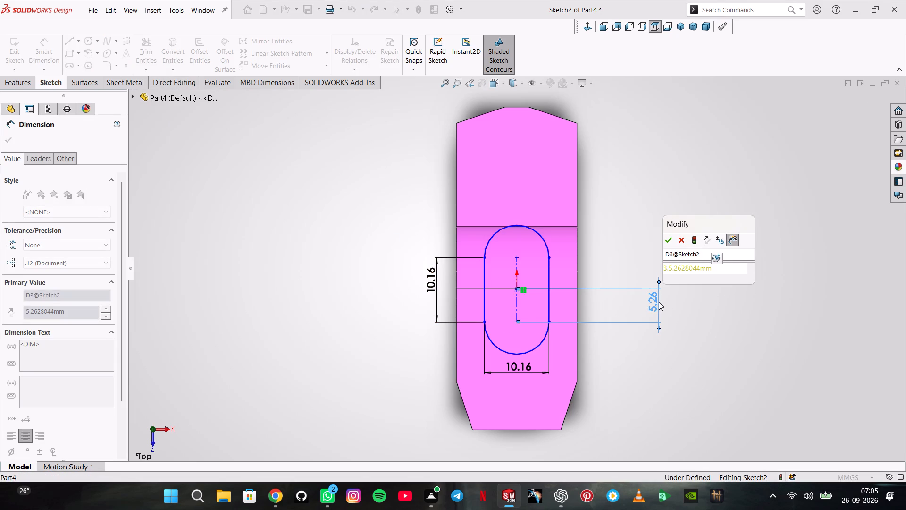
{"action": "type", "text": "81"}
{"action": "key", "text": "Return"}
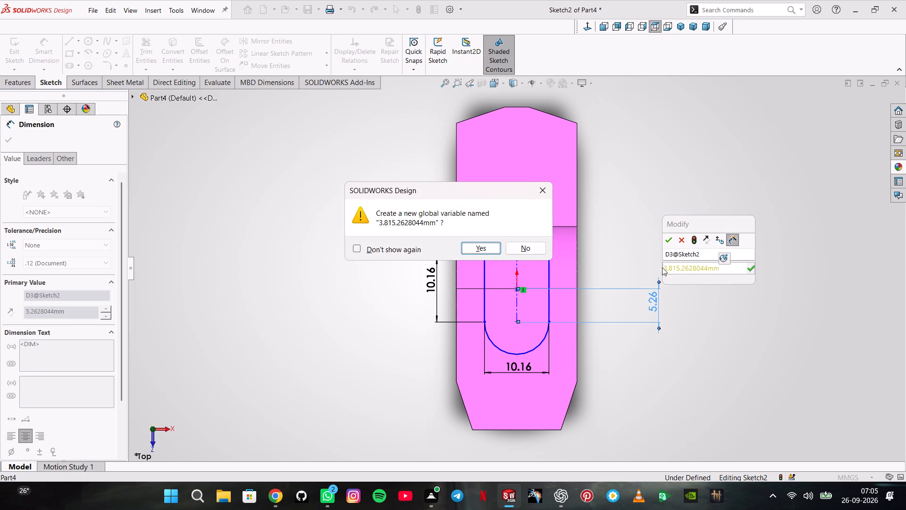
{"action": "left_click", "coordinate": [541, 243]}
{"action": "double_click", "coordinate": [722, 264]}
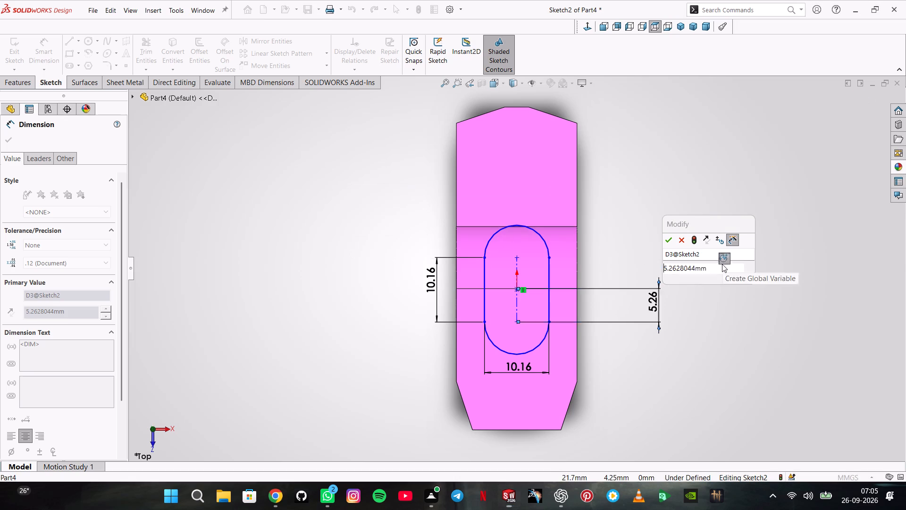
{"action": "double_click", "coordinate": [721, 264]}
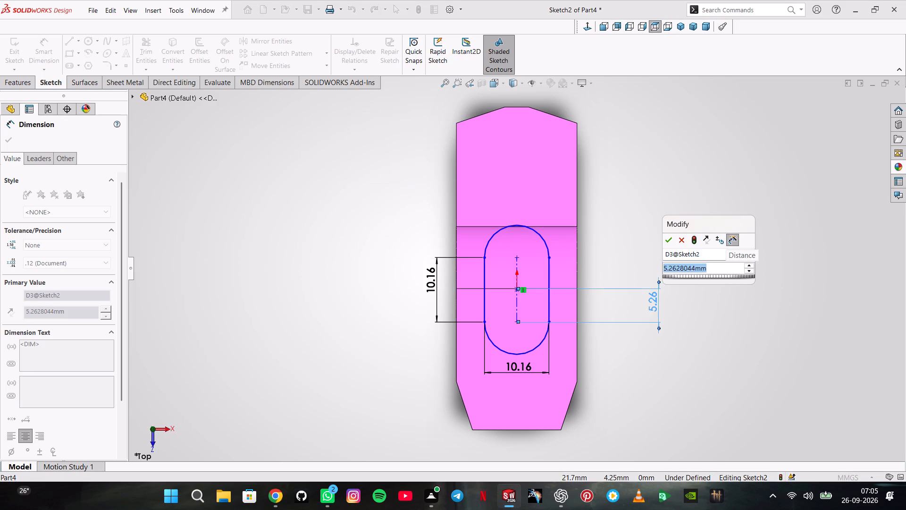
{"action": "type", "text": "3.81"}
{"action": "key", "text": "Return"}
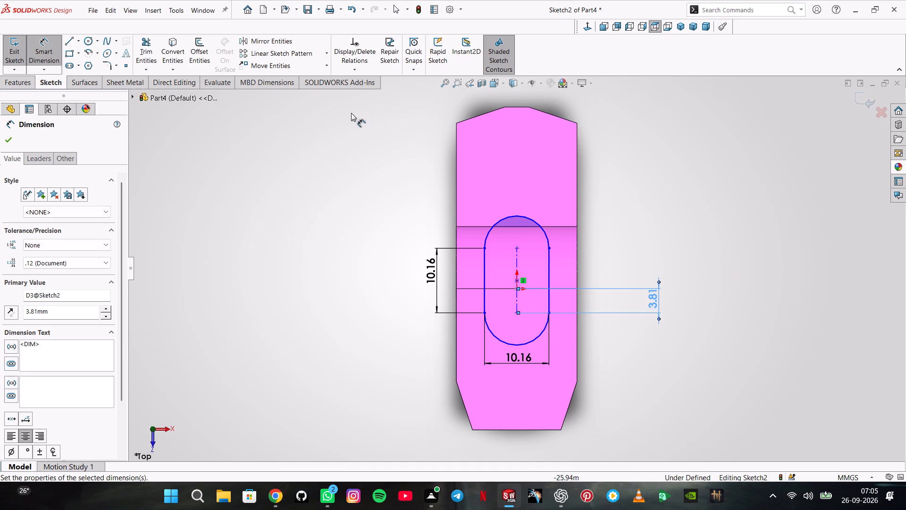
Create an extruded cut from the slot sketch, starting at the sketch plane with a Through All end condition in Direction 1.
{"action": "left_click", "coordinate": [26, 82]}
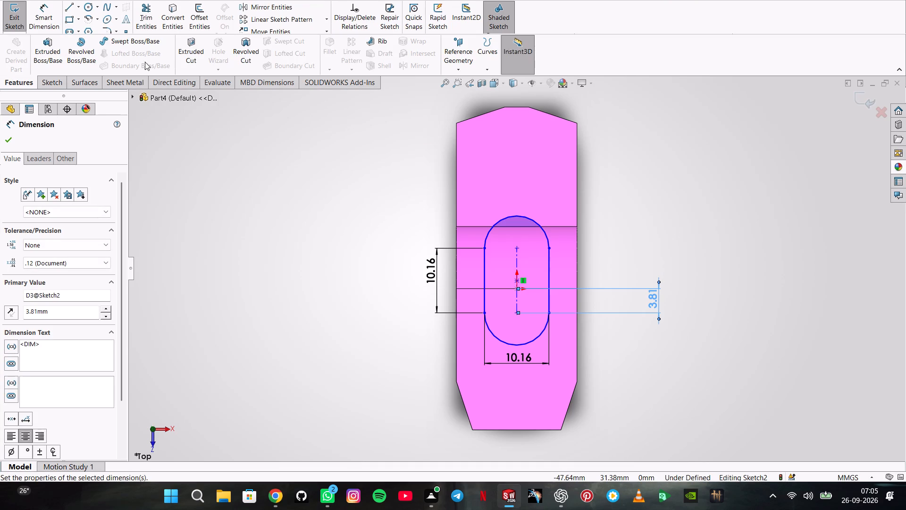
{"action": "left_click", "coordinate": [196, 53]}
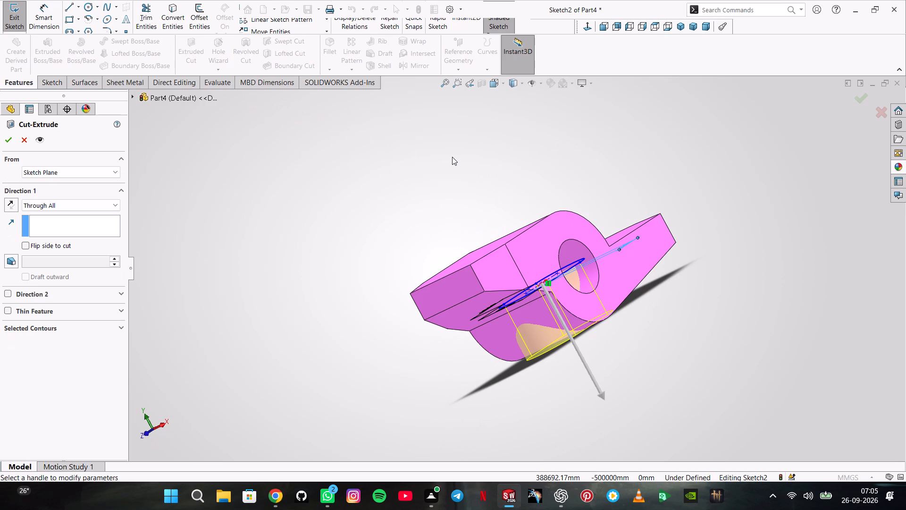
{"action": "scroll", "coordinate": [452, 157], "scroll_direction": "up", "scroll_amount": 1}
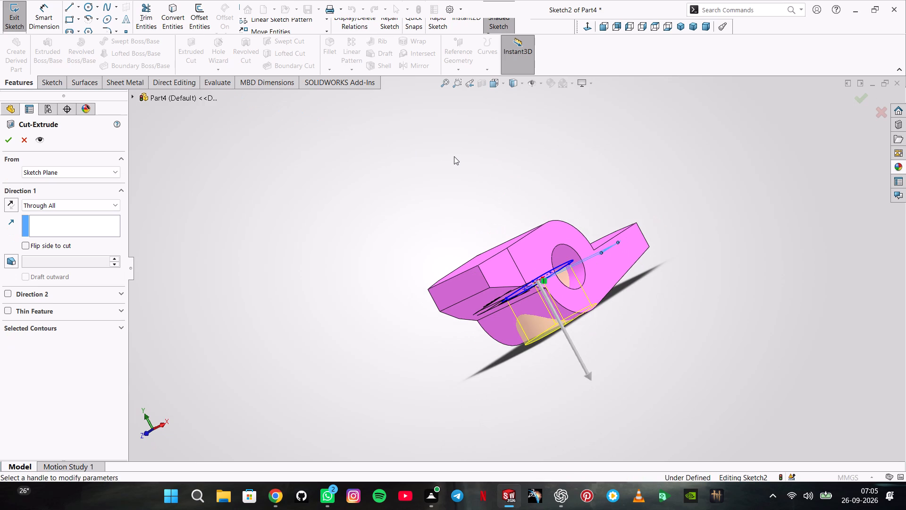
{"action": "middle_click_drag", "start_coordinate": [540, 201], "coordinate": [499, 232]}
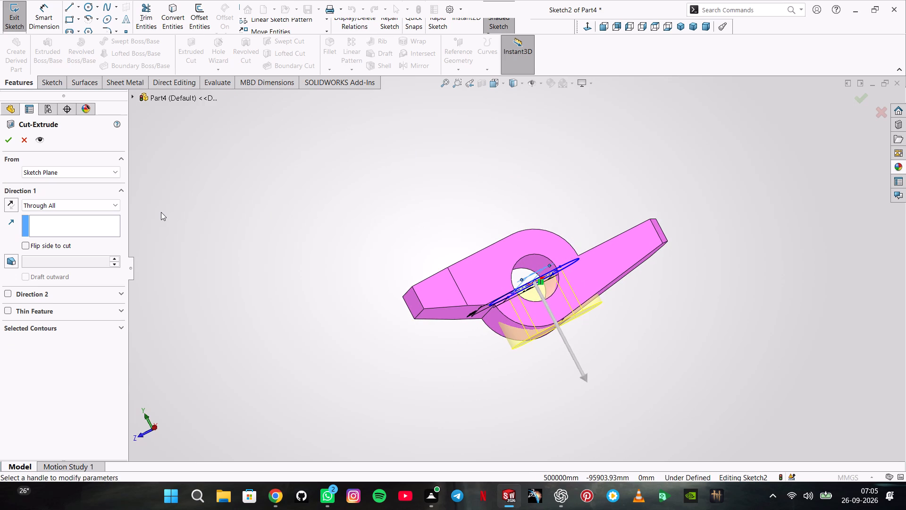
{"action": "left_click", "coordinate": [101, 207]}
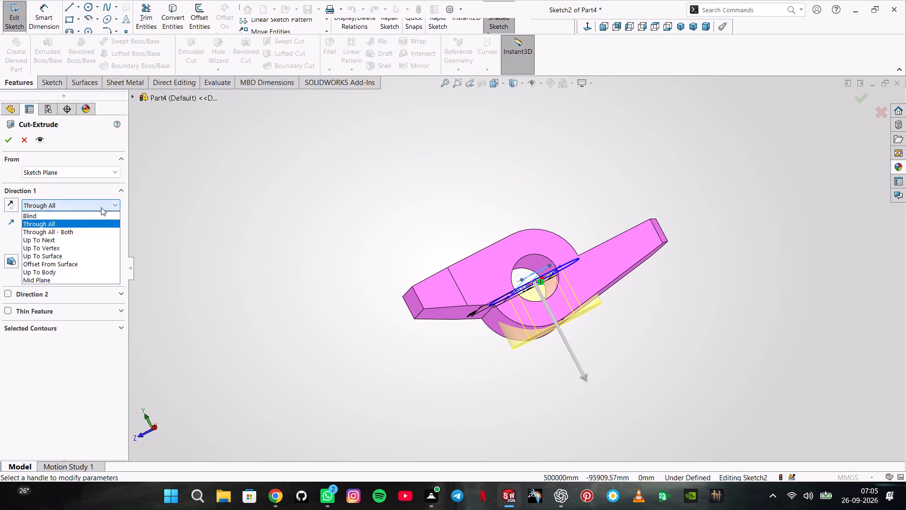
{"action": "left_click", "coordinate": [41, 277]}
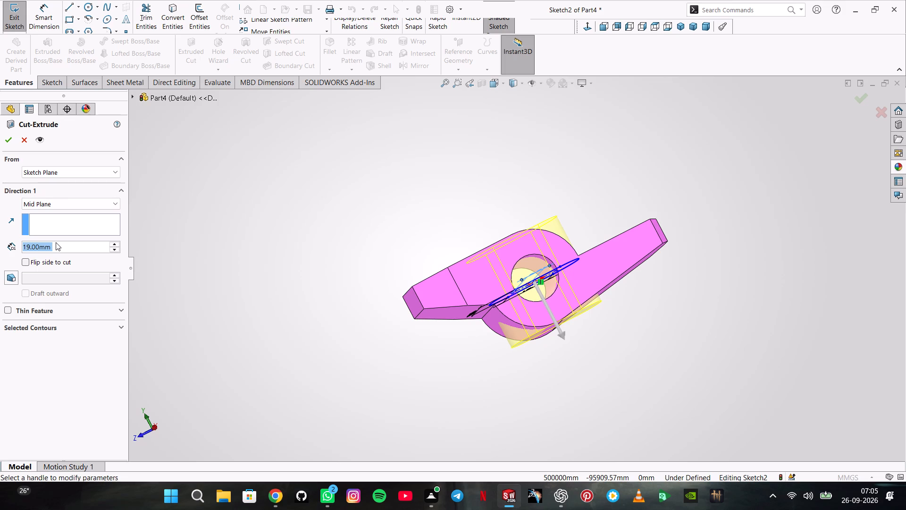
{"action": "left_click", "coordinate": [57, 204]}
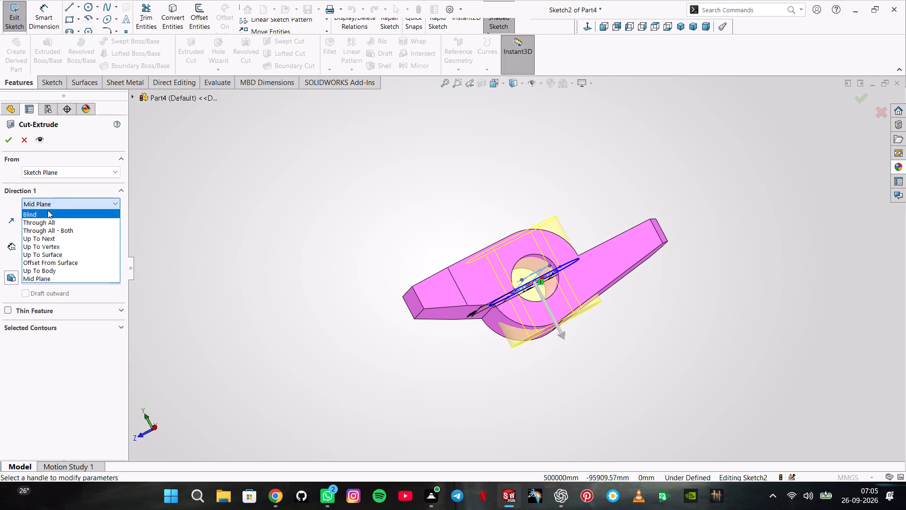
{"action": "left_click", "coordinate": [52, 224]}
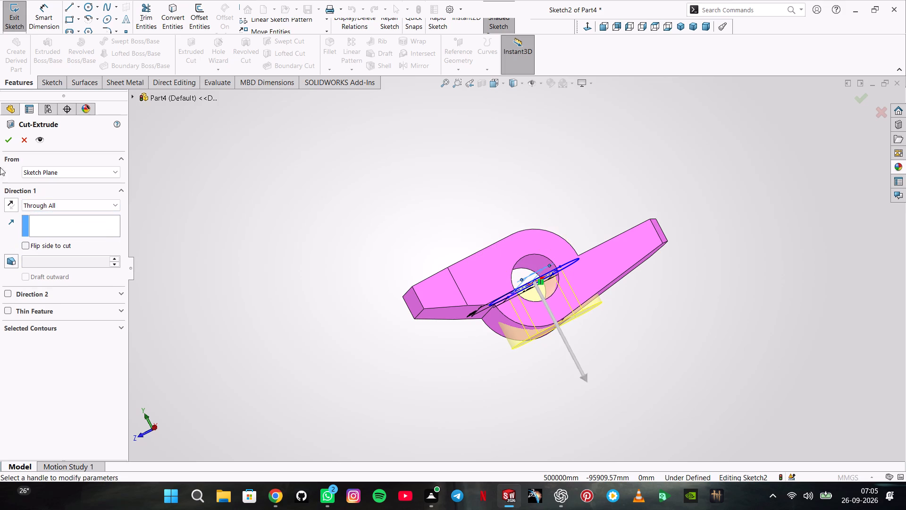
{"action": "left_click", "coordinate": [6, 144]}
Edit the slot's extruded cut so that its Direction 1 end condition is Through All - Both.
{"action": "middle_click_drag", "start_coordinate": [313, 160], "coordinate": [340, 222]}
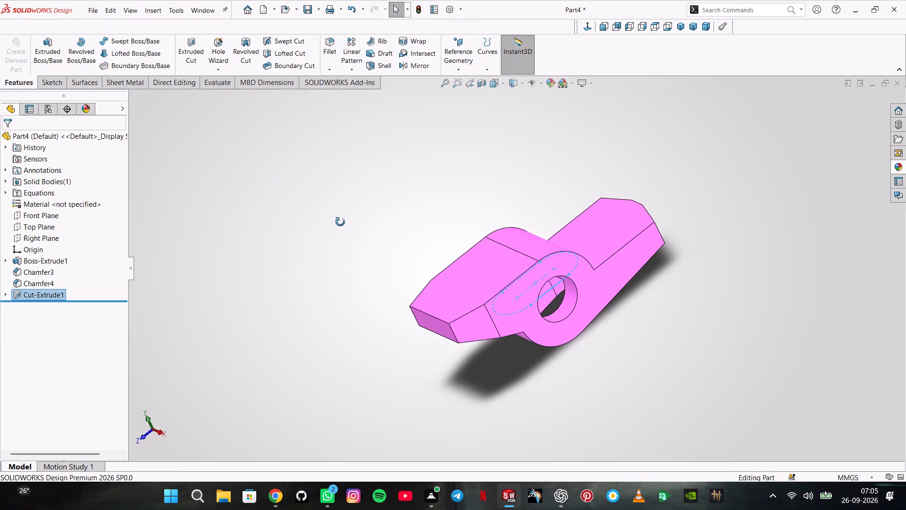
{"action": "middle_click_drag", "start_coordinate": [340, 222], "coordinate": [344, 241]}
{"action": "right_click", "coordinate": [45, 295]}
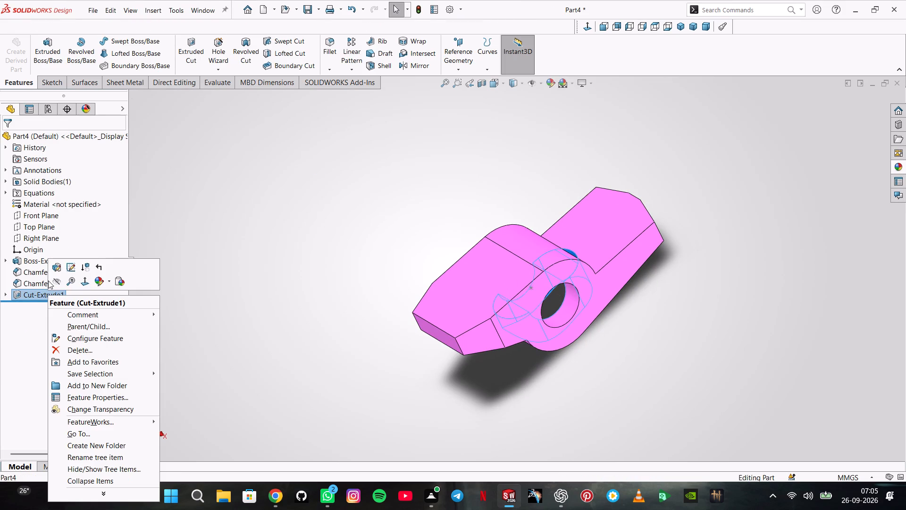
{"action": "left_click", "coordinate": [50, 265]}
{"action": "left_click", "coordinate": [53, 202]}
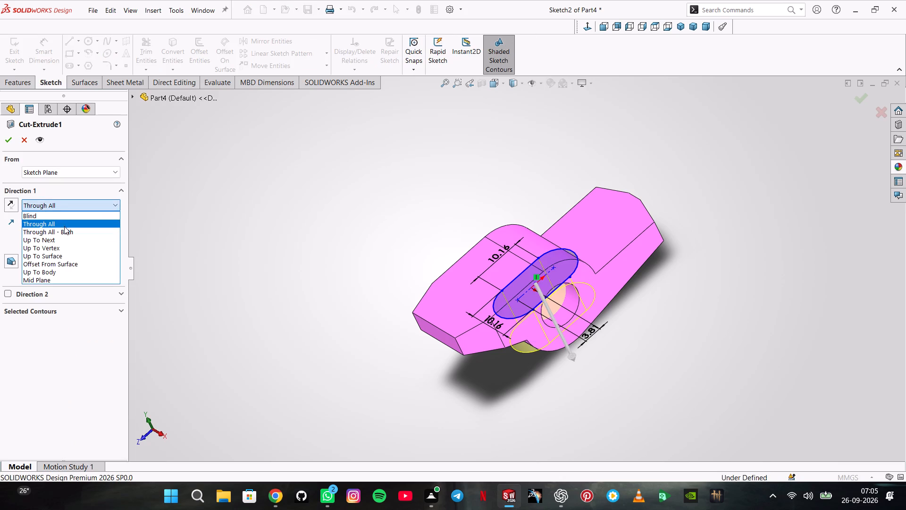
{"action": "left_click", "coordinate": [66, 229]}
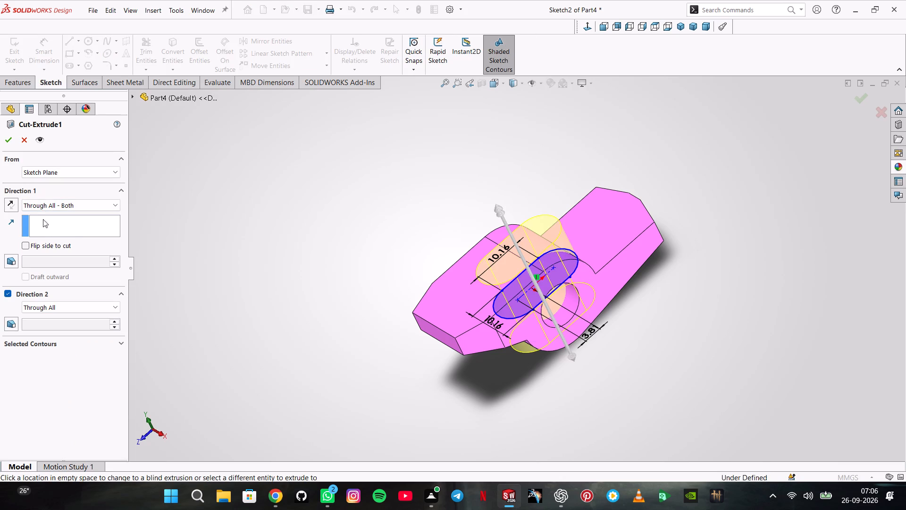
{"action": "left_click", "coordinate": [0, 140]}
{"action": "left_click", "coordinate": [5, 139]}
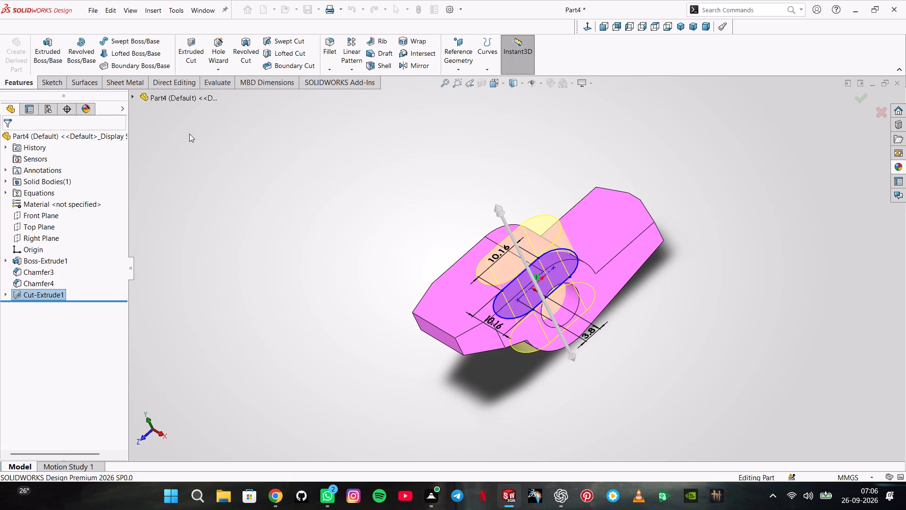
{"action": "left_click", "coordinate": [279, 156]}
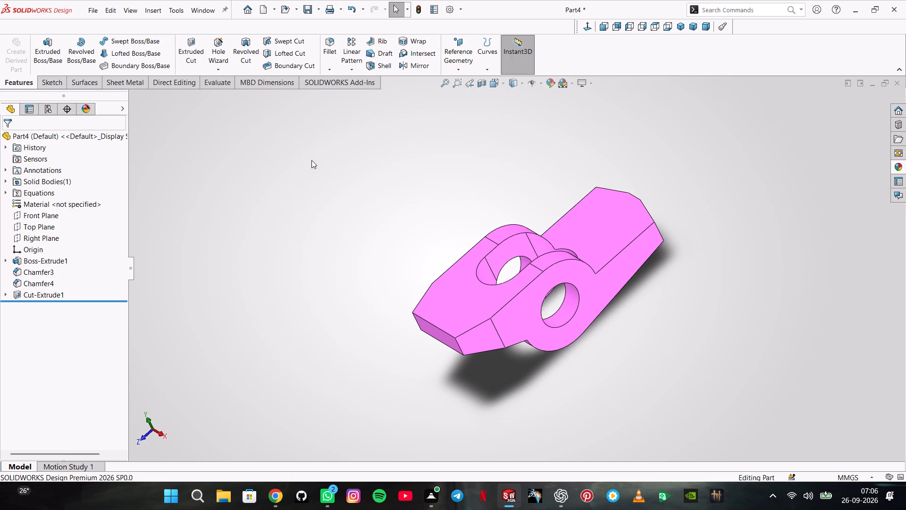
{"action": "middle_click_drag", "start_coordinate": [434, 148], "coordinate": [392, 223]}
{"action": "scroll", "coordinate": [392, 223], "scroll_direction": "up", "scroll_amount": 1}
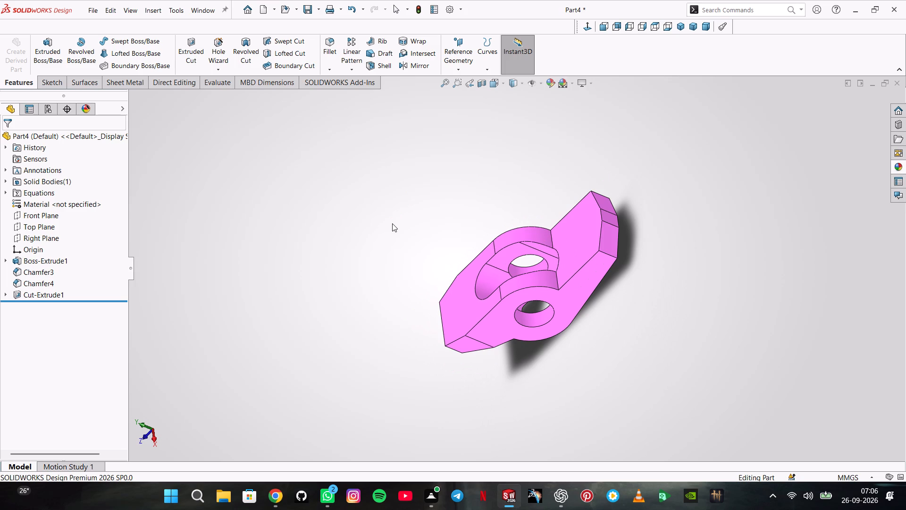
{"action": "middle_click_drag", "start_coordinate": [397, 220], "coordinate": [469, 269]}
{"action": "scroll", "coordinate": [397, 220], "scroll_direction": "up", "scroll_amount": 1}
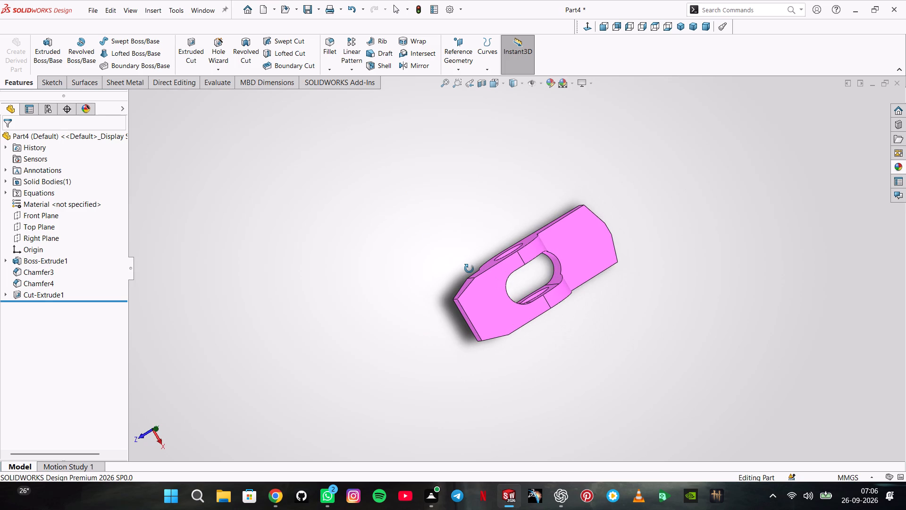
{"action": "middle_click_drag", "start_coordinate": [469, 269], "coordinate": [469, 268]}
On a new Top Plane sketch, draw center rectangles about 5.5 × 12.2 mm on the -Z arm and 3.8 × 14.5 mm on the +Z arm.
{"action": "left_click", "coordinate": [51, 226]}
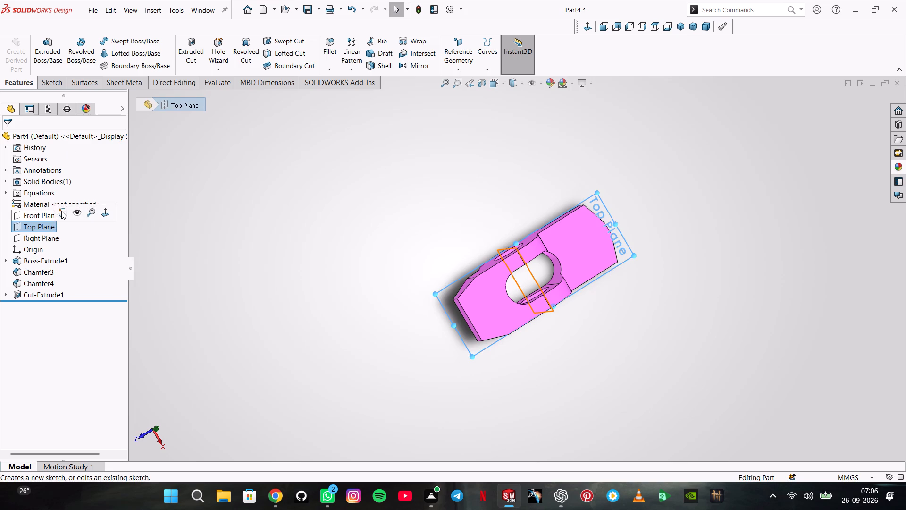
{"action": "left_click", "coordinate": [63, 211]}
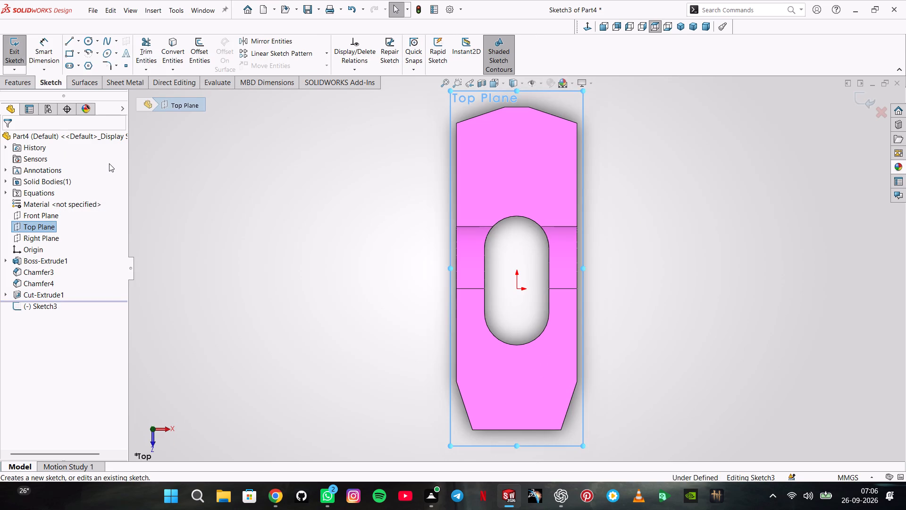
{"action": "left_click", "coordinate": [75, 54]}
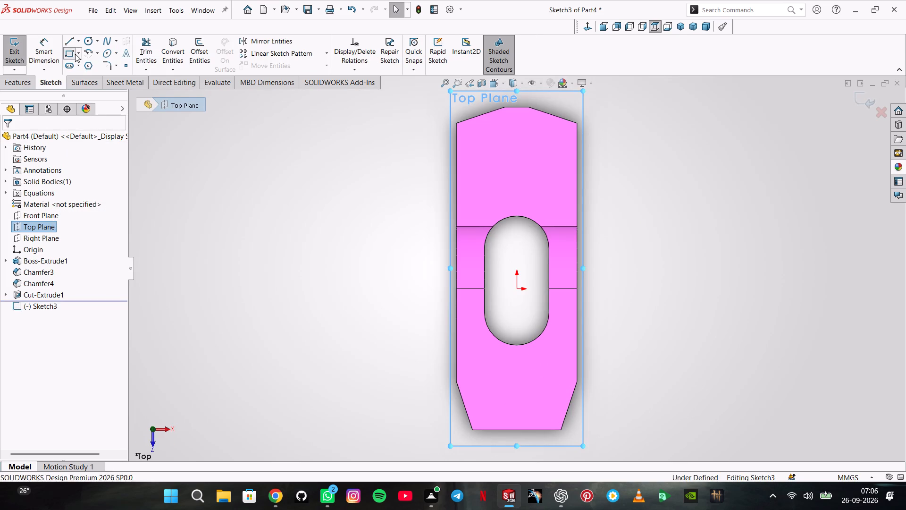
{"action": "left_click", "coordinate": [79, 55]}
{"action": "left_click", "coordinate": [91, 77]}
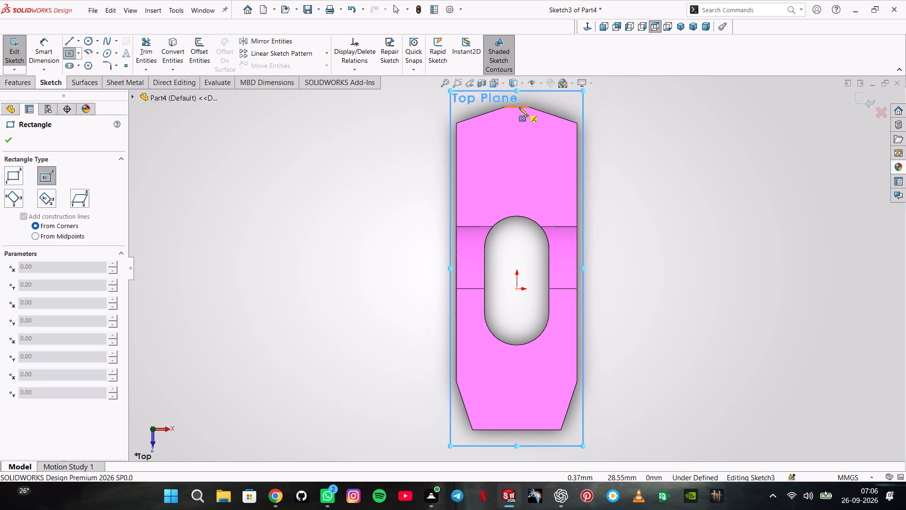
{"action": "left_click", "coordinate": [515, 146]}
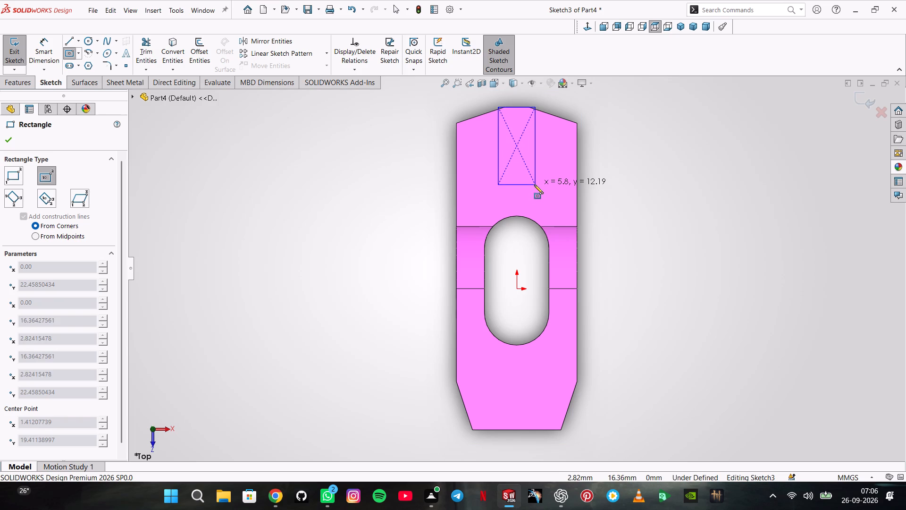
{"action": "left_click", "coordinate": [534, 185]}
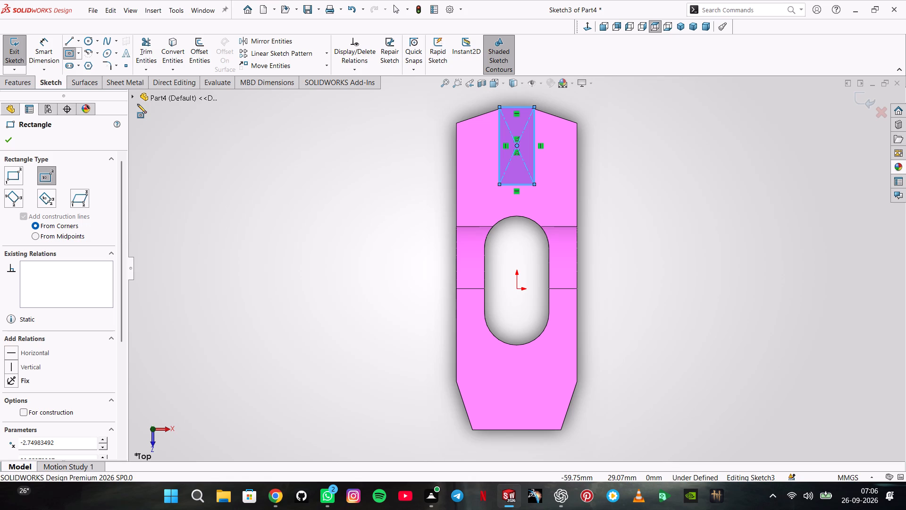
{"action": "left_click", "coordinate": [514, 384]}
{"action": "left_click", "coordinate": [529, 432]}
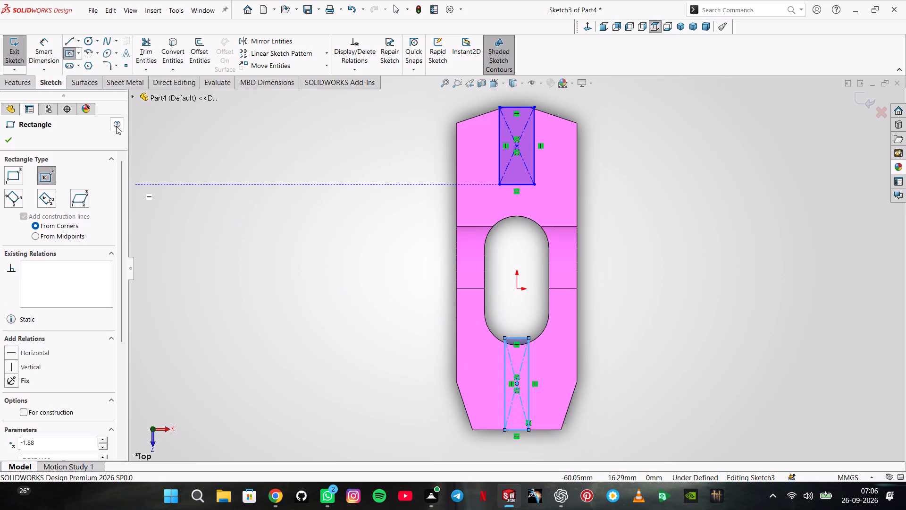
Dimension the Z-direction sides of both rectangles and set each length to 9.53 mm.
{"action": "left_click", "coordinate": [49, 50]}
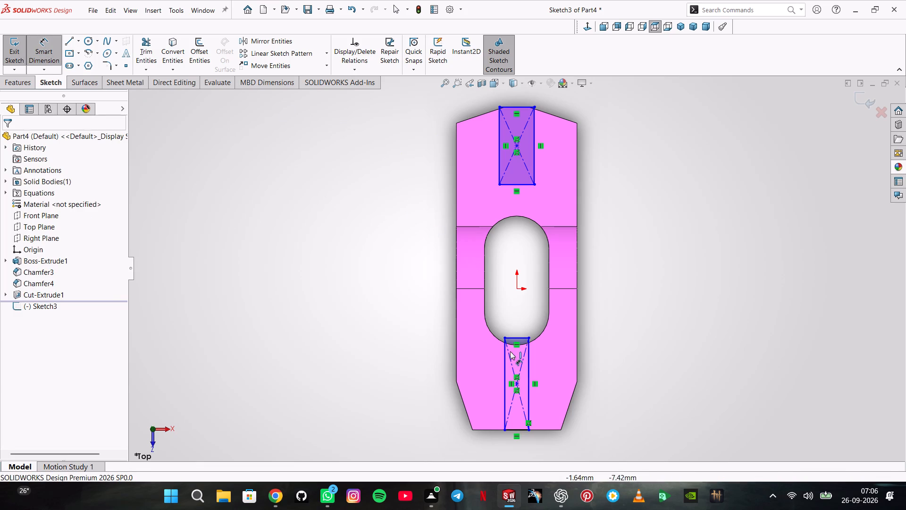
{"action": "left_click", "coordinate": [528, 364]}
{"action": "left_click", "coordinate": [587, 374]}
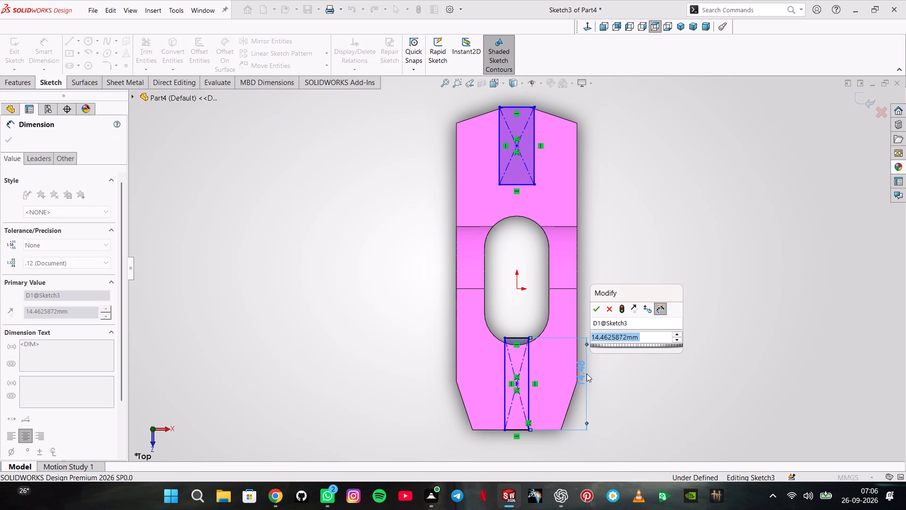
{"action": "type", "text": "9.53"}
{"action": "key", "text": "Return"}
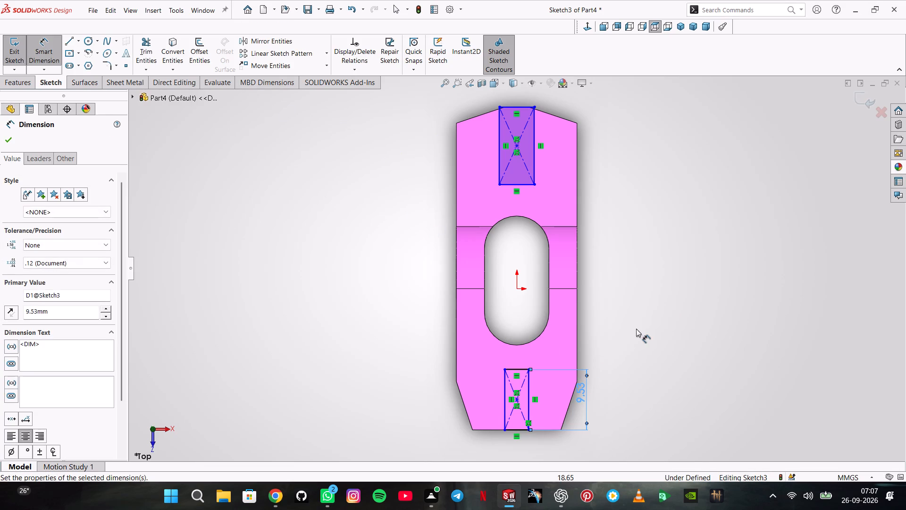
{"action": "left_click", "coordinate": [532, 156]}
{"action": "left_click", "coordinate": [602, 159]}
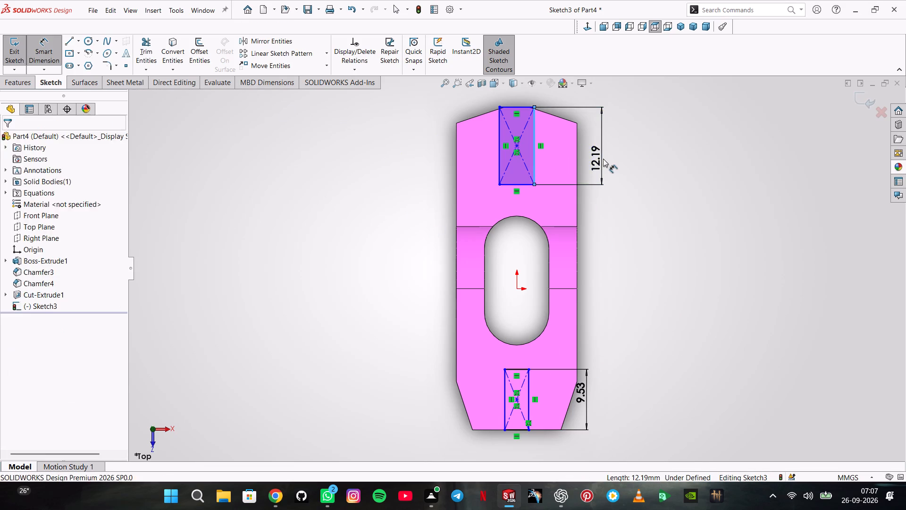
{"action": "type", "text": "9.53"}
{"action": "key", "text": "Return"}
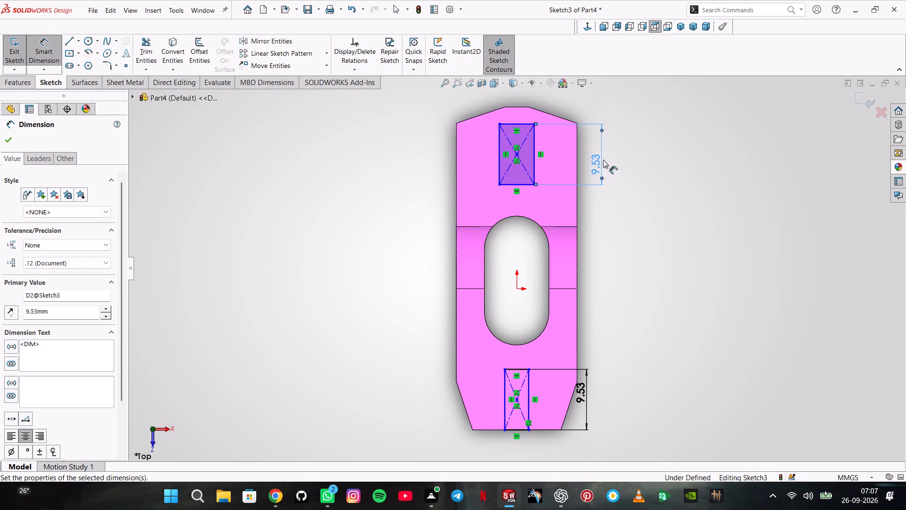
Dimension the X-direction sides of both rectangles and set each width to 9.53 mm.
{"action": "left_click", "coordinate": [515, 428]}
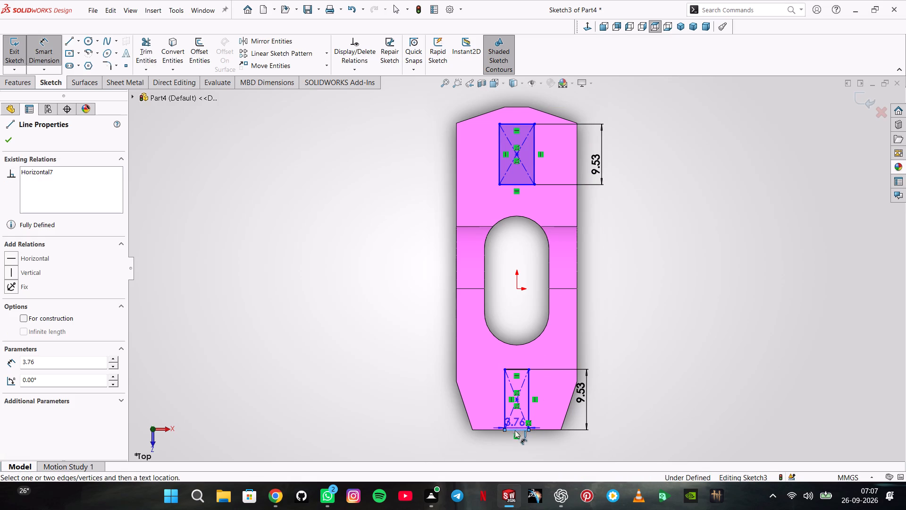
{"action": "scroll", "coordinate": [514, 445], "scroll_direction": "up", "scroll_amount": 3}
{"action": "left_click", "coordinate": [514, 384]}
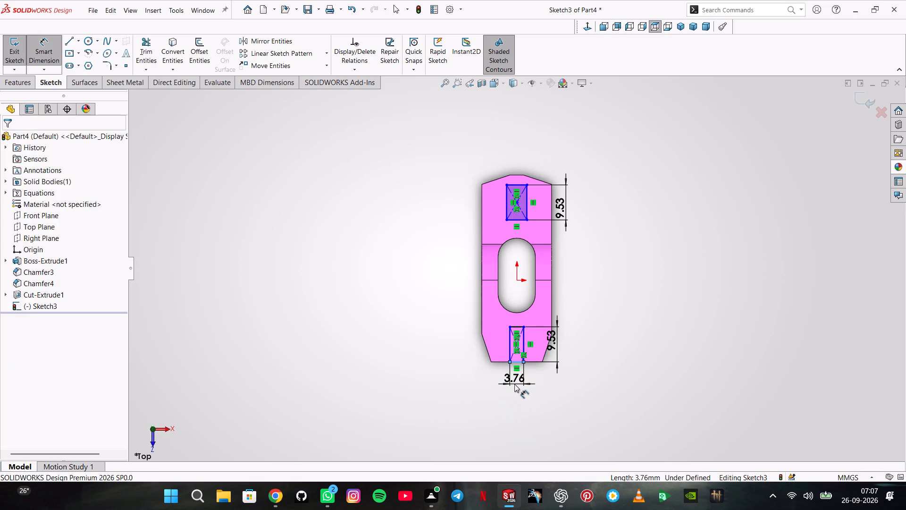
{"action": "type", "text": "9.53"}
{"action": "key", "text": "Return"}
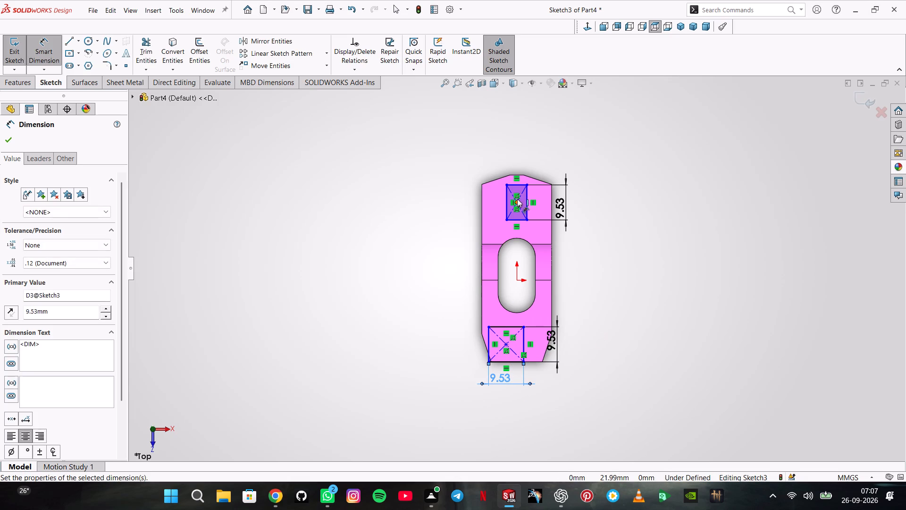
{"action": "left_click", "coordinate": [520, 184]}
{"action": "left_click", "coordinate": [524, 162]}
{"action": "type", "text": "9.5"}
{"action": "key", "text": "3"}
{"action": "key", "text": "Return"}
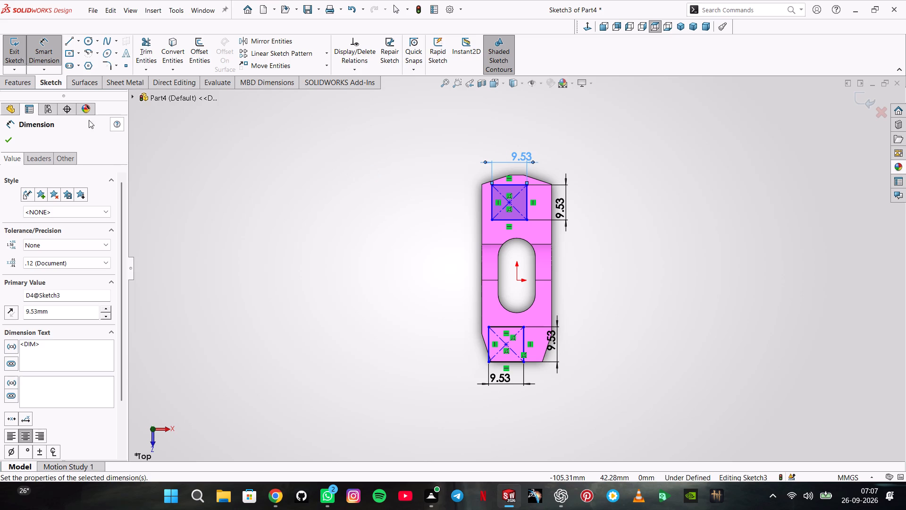
{"action": "left_click", "coordinate": [9, 146]}
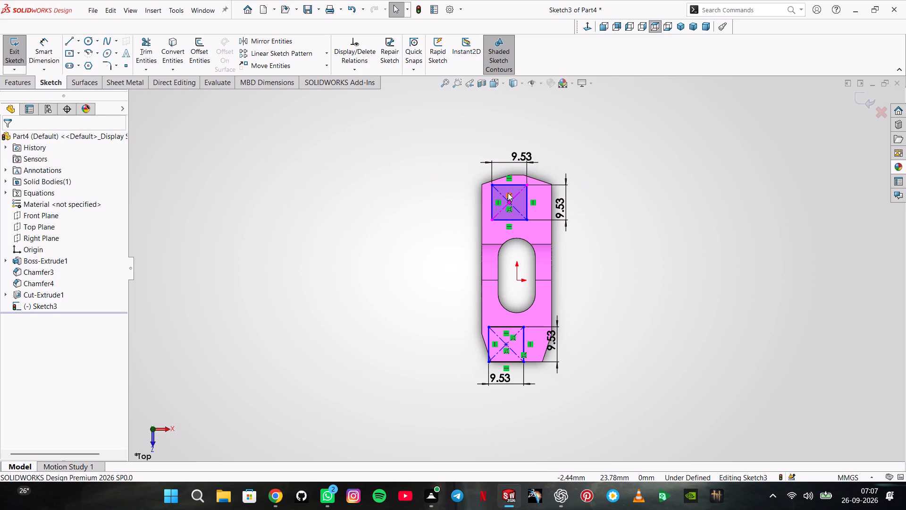
Add a vertical relation aligning both rectangles' center points with the origin.
{"action": "left_click", "coordinate": [509, 200], "text": "shift"}
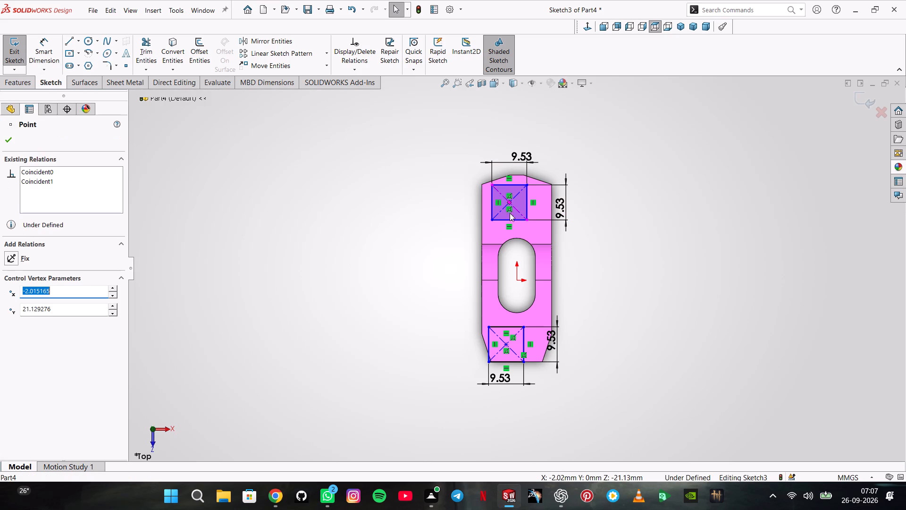
{"action": "left_click", "coordinate": [516, 280], "text": "shift"}
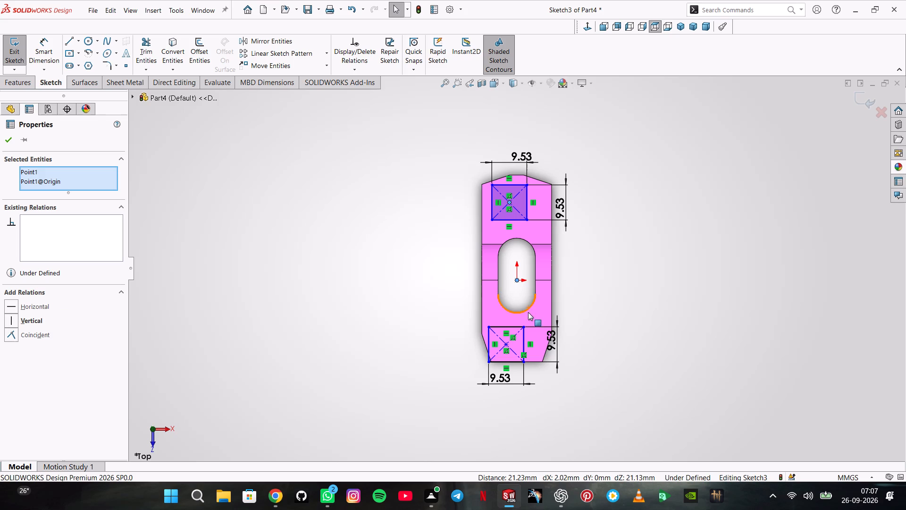
{"action": "left_click", "coordinate": [507, 342], "text": "shift"}
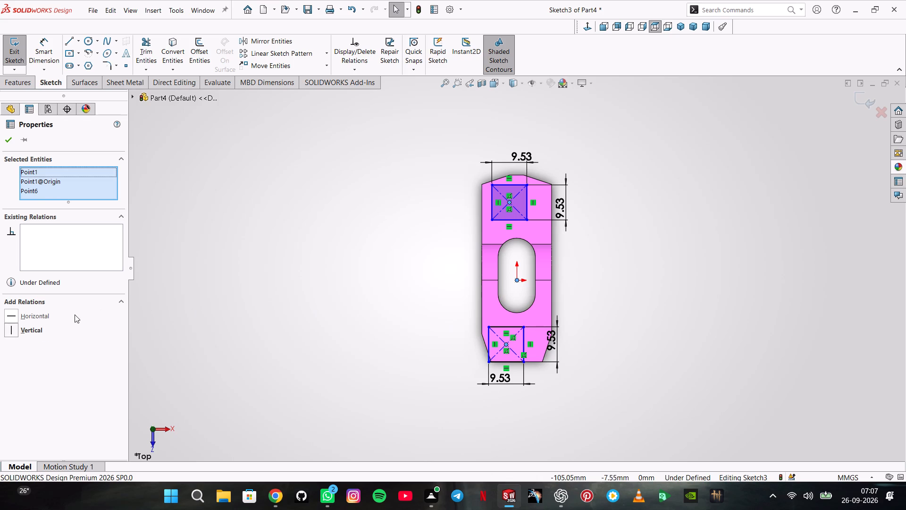
{"action": "left_click", "coordinate": [37, 330]}
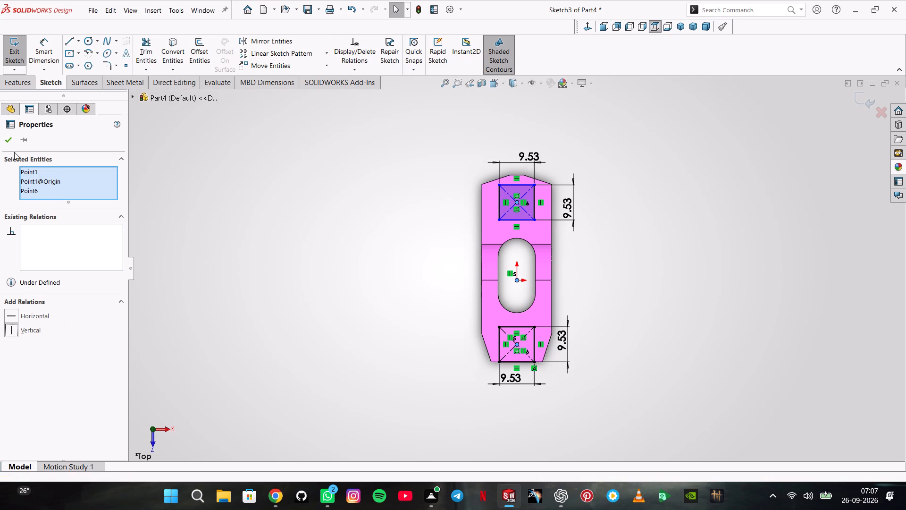
{"action": "left_click", "coordinate": [6, 137]}
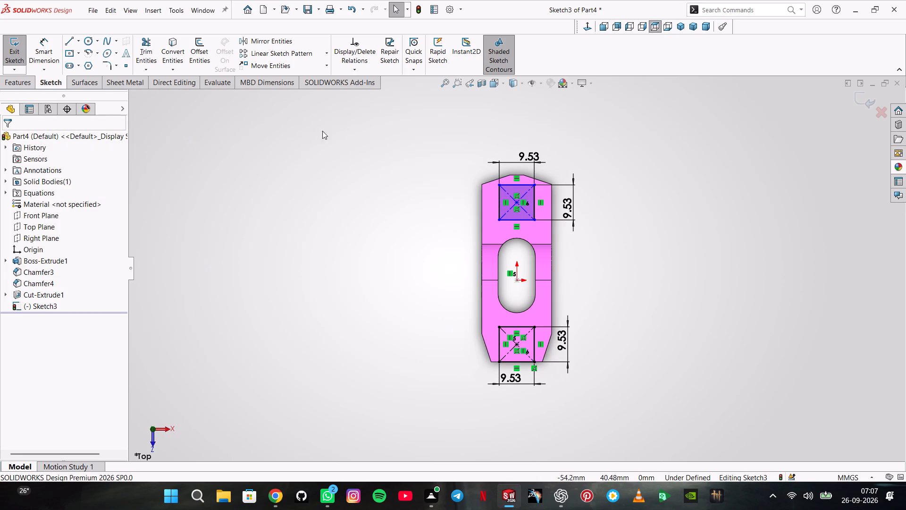
Add a midpoint relation between the midpoint of the -Z rectangle's outer side and the -Z arm's end edge.
{"action": "left_click", "coordinate": [518, 185], "text": "ctrl"}
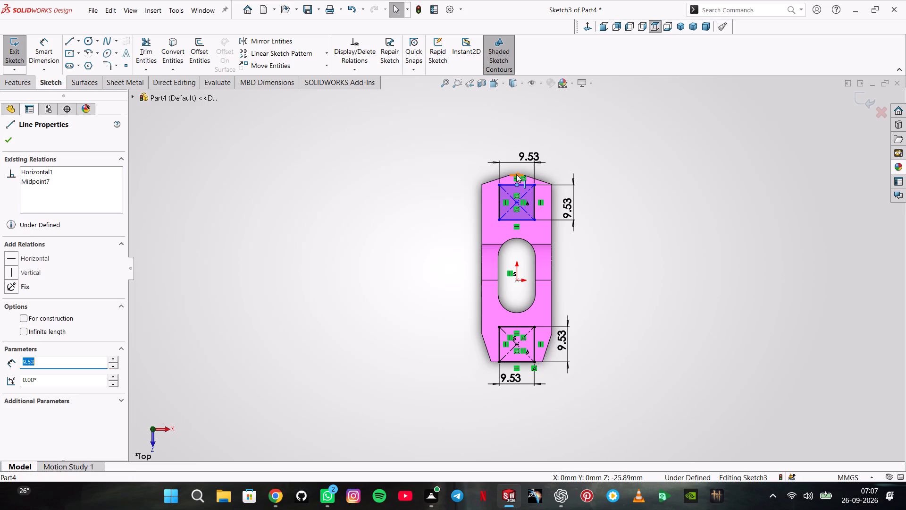
{"action": "left_click", "coordinate": [516, 175], "text": "ctrl"}
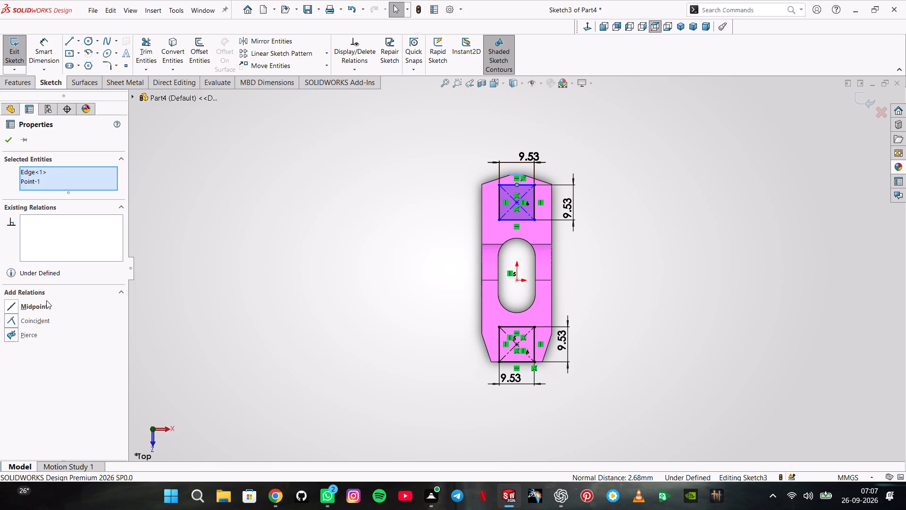
{"action": "left_click", "coordinate": [44, 310]}
{"action": "left_click", "coordinate": [176, 223]}
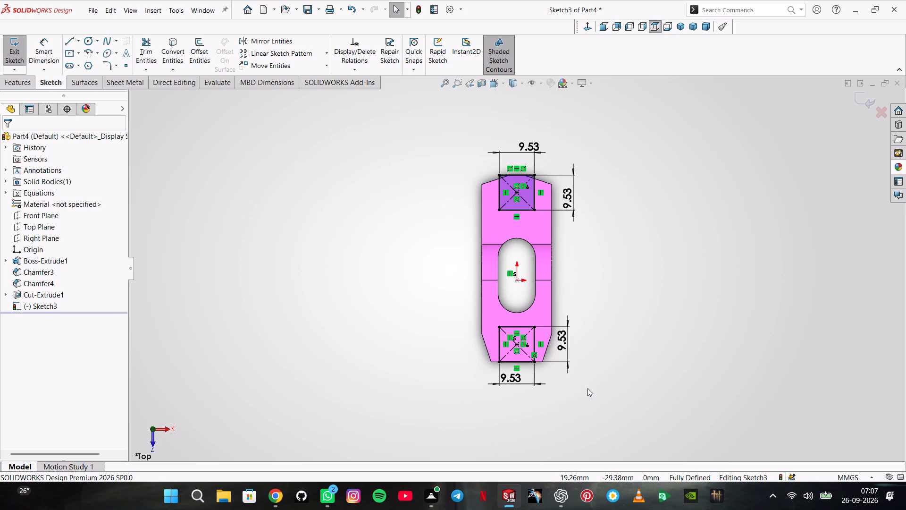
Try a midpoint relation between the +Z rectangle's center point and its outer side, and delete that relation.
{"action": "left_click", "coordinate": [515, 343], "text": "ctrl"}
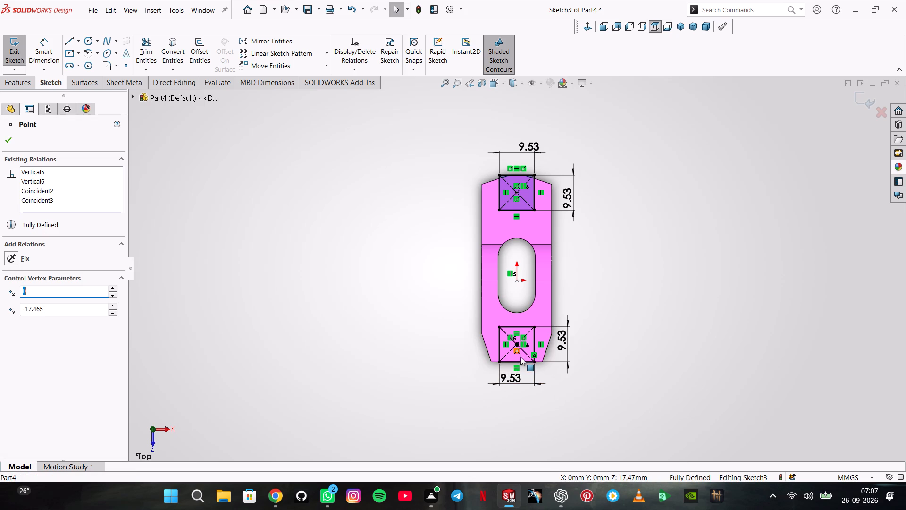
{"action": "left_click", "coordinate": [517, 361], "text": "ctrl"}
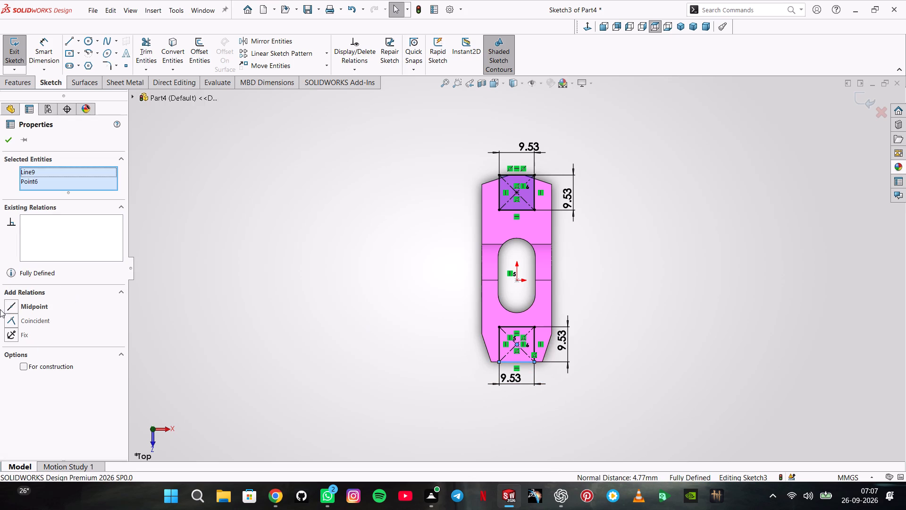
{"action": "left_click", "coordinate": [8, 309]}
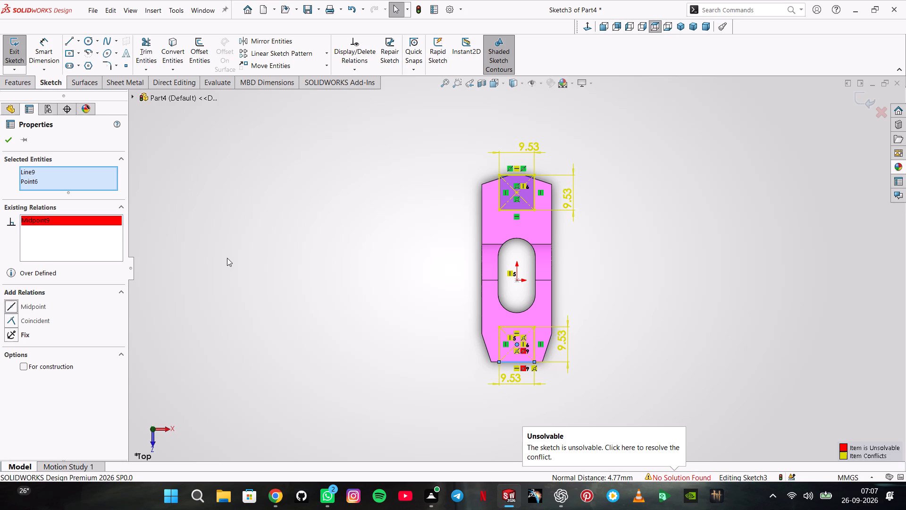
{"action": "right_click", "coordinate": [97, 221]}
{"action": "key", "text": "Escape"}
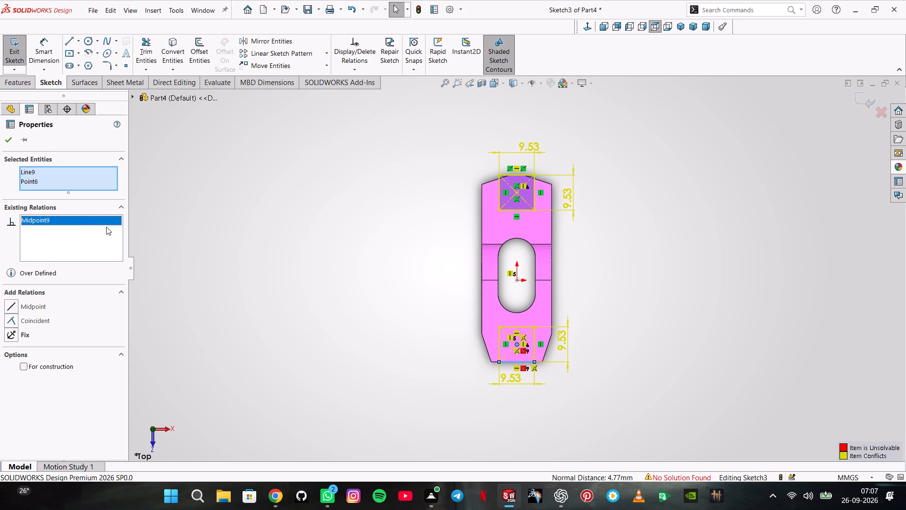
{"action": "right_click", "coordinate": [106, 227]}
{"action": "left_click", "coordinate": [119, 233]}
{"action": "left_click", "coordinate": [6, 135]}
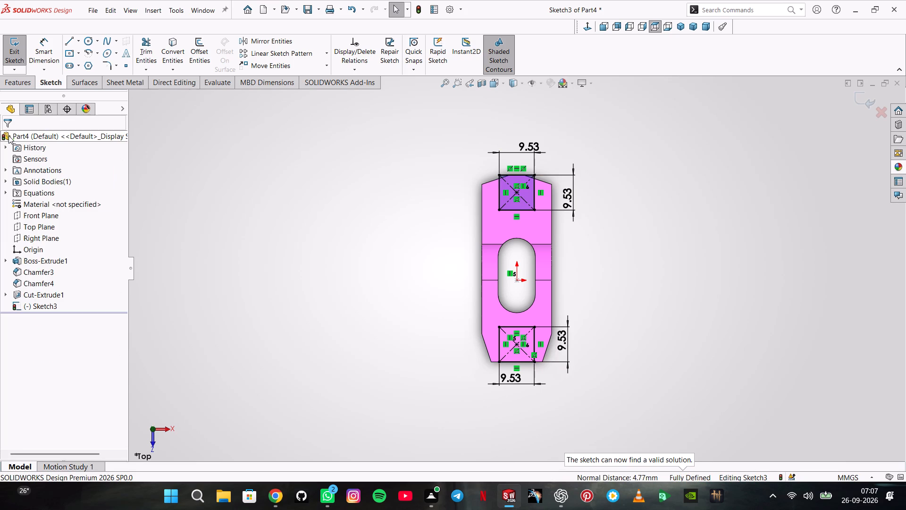
Extrude-cut both 9.53 mm squares through the arms with the end condition Through All - Both.
{"action": "left_click", "coordinate": [16, 80]}
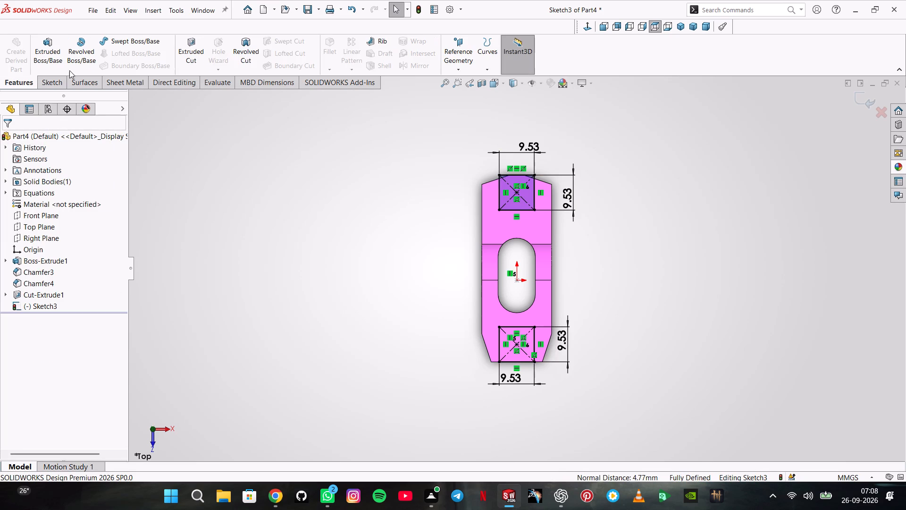
{"action": "left_click", "coordinate": [195, 42]}
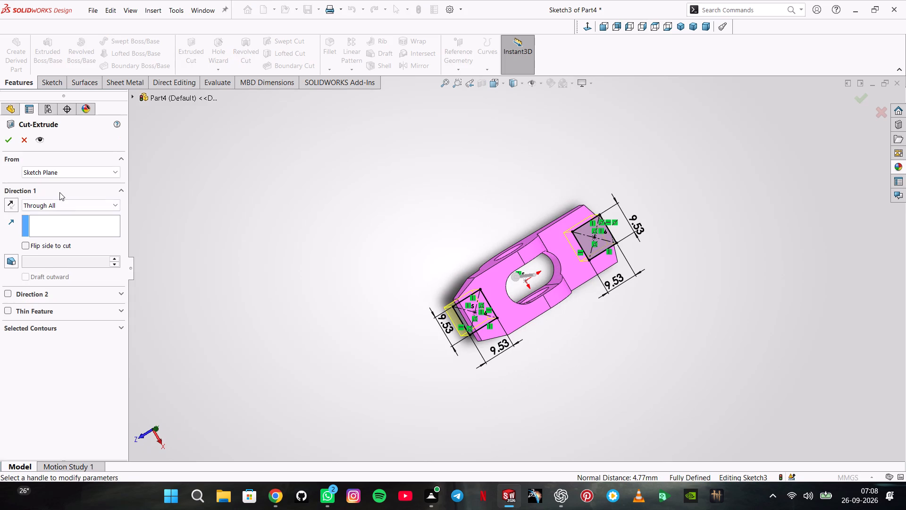
{"action": "left_click", "coordinate": [60, 204]}
{"action": "left_click", "coordinate": [65, 231]}
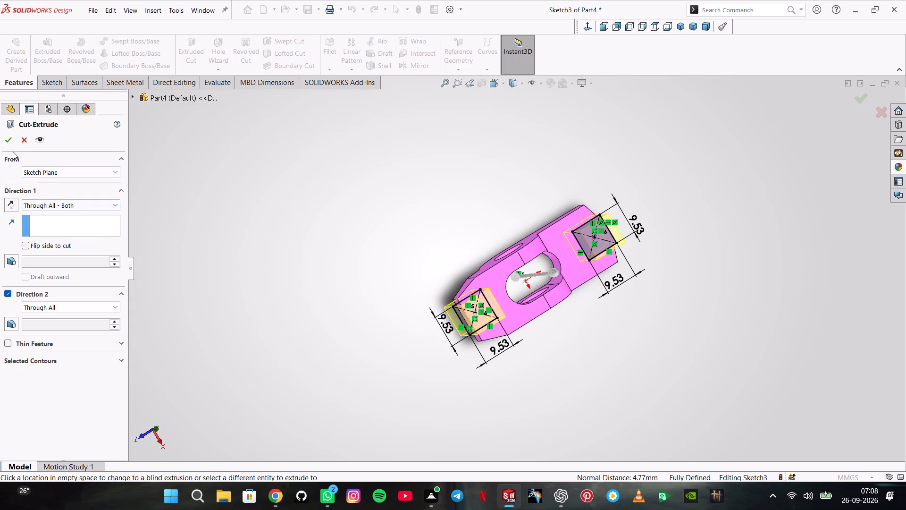
{"action": "left_click", "coordinate": [7, 138]}
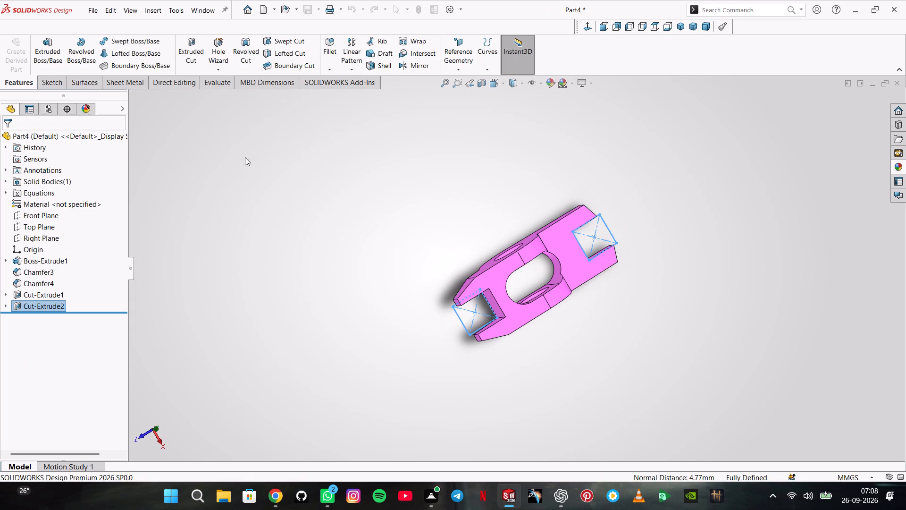
{"action": "left_click", "coordinate": [320, 161]}
{"action": "scroll", "coordinate": [512, 170], "scroll_direction": "up", "scroll_amount": 1}
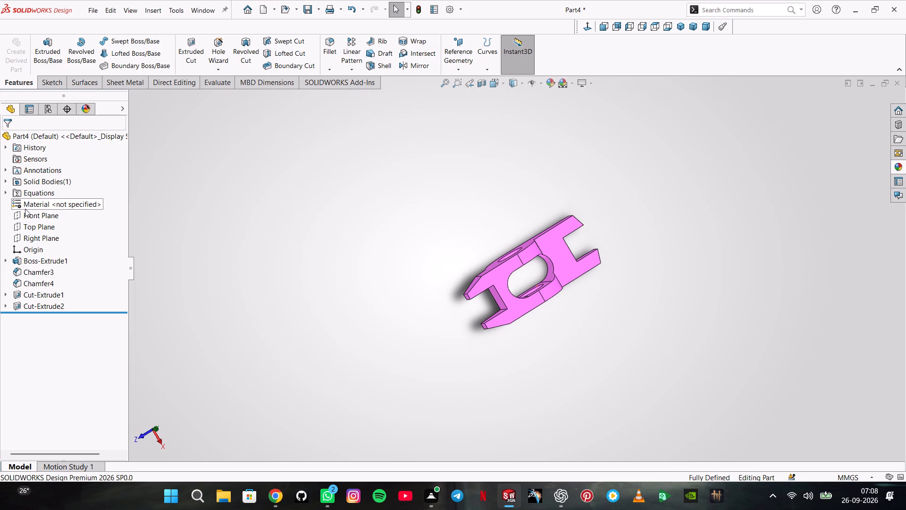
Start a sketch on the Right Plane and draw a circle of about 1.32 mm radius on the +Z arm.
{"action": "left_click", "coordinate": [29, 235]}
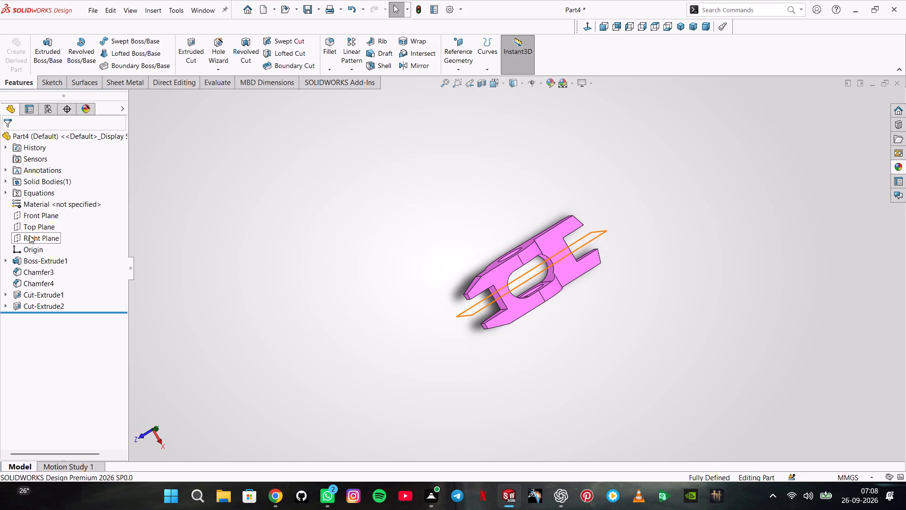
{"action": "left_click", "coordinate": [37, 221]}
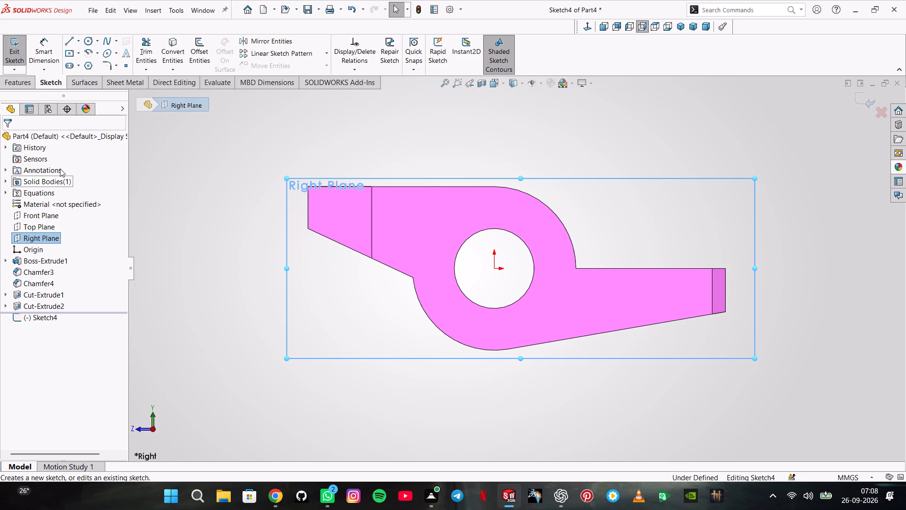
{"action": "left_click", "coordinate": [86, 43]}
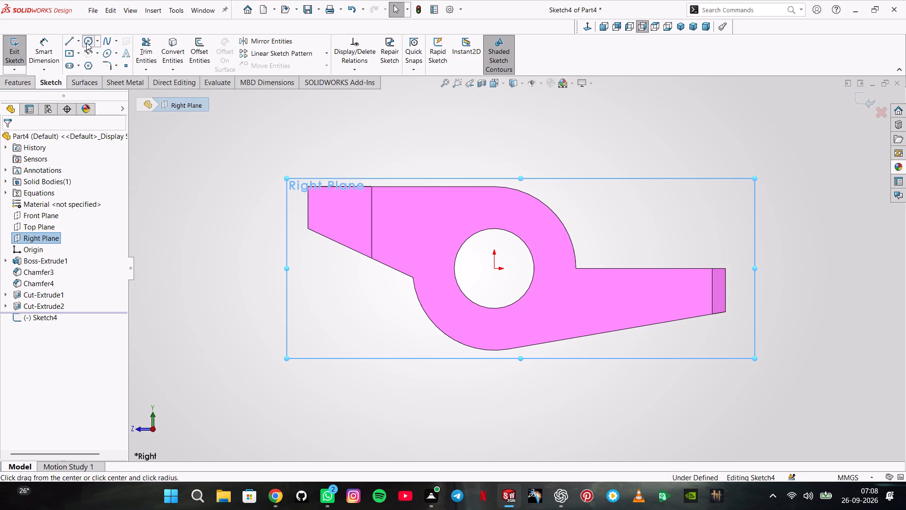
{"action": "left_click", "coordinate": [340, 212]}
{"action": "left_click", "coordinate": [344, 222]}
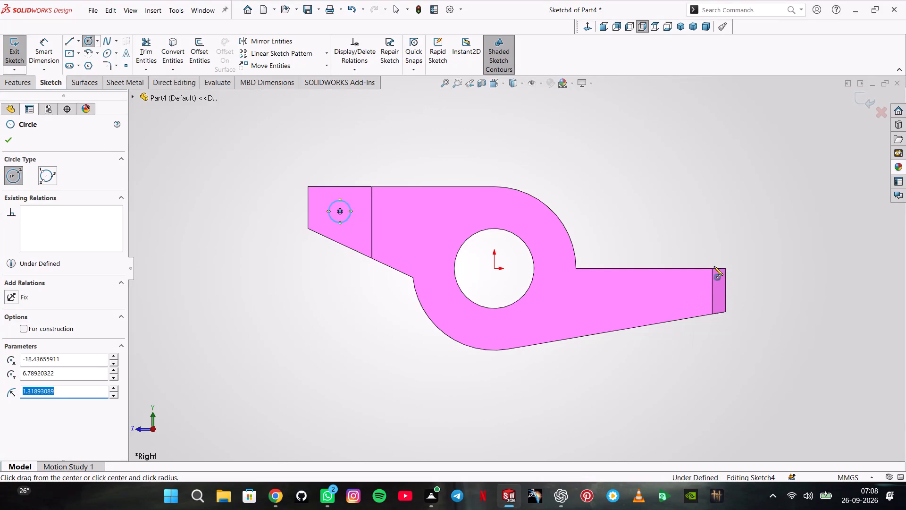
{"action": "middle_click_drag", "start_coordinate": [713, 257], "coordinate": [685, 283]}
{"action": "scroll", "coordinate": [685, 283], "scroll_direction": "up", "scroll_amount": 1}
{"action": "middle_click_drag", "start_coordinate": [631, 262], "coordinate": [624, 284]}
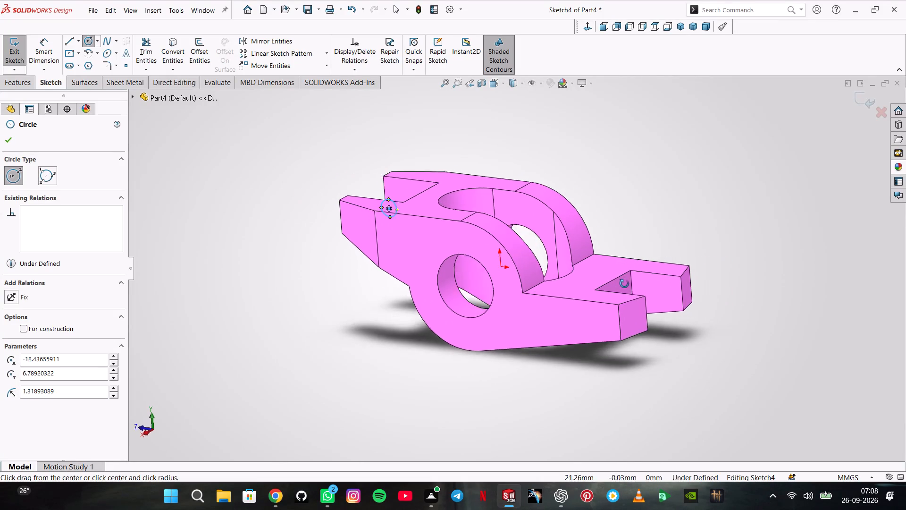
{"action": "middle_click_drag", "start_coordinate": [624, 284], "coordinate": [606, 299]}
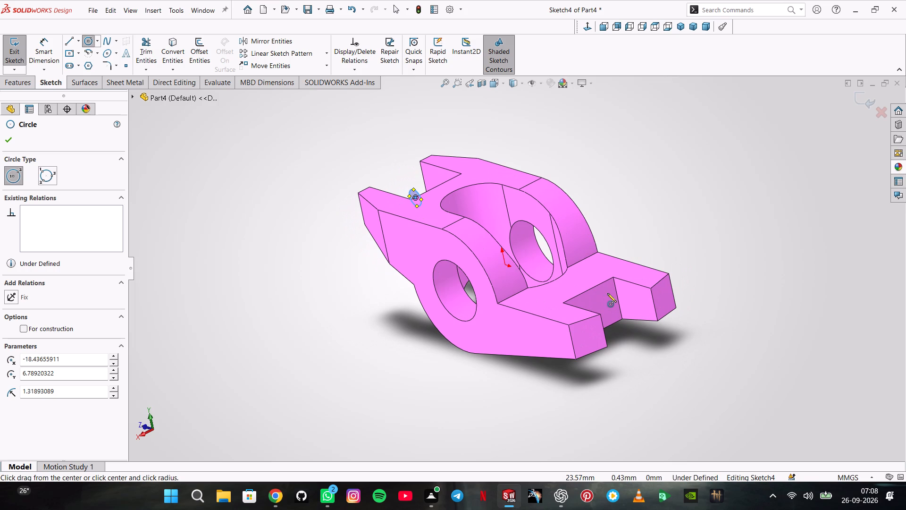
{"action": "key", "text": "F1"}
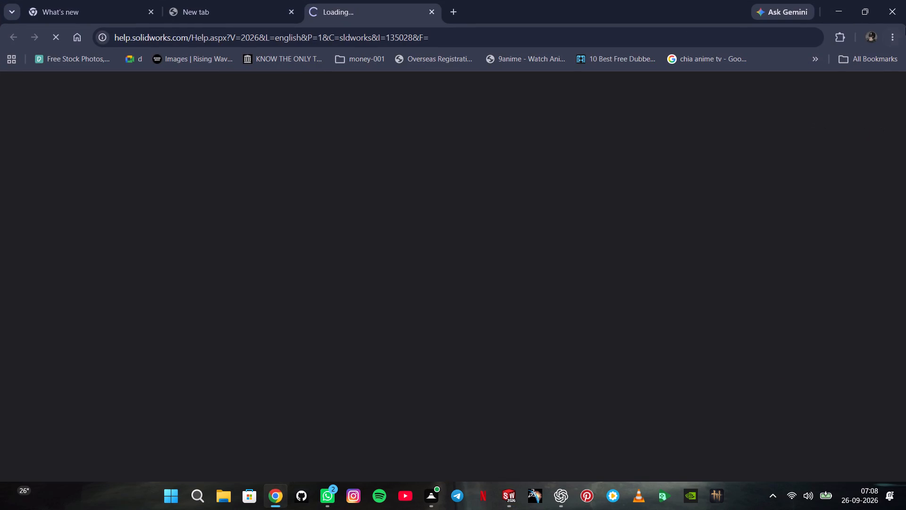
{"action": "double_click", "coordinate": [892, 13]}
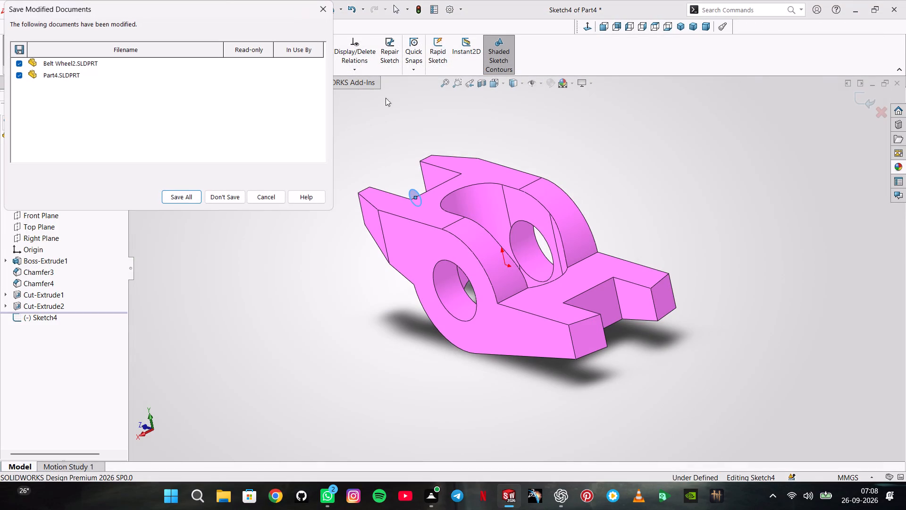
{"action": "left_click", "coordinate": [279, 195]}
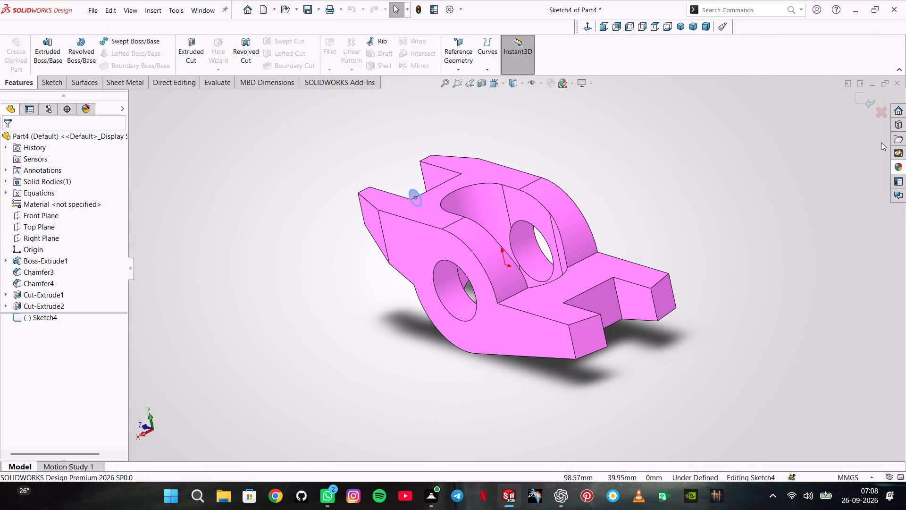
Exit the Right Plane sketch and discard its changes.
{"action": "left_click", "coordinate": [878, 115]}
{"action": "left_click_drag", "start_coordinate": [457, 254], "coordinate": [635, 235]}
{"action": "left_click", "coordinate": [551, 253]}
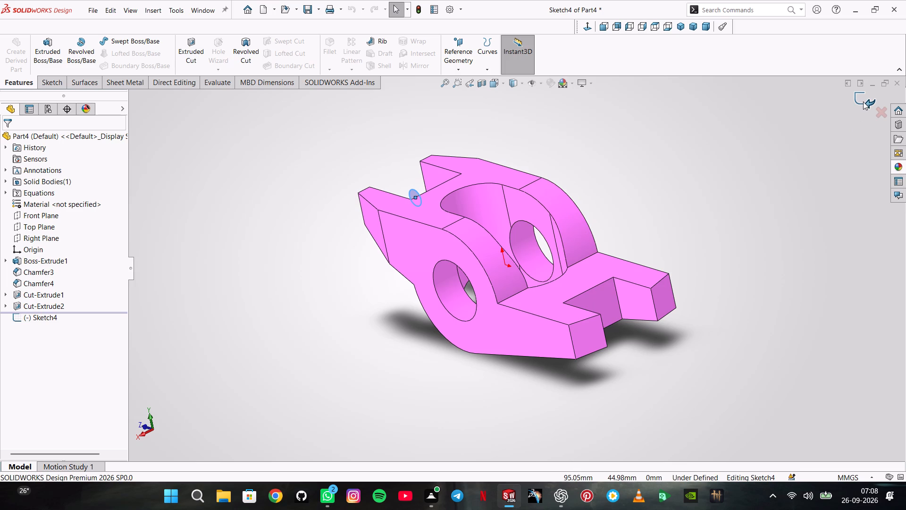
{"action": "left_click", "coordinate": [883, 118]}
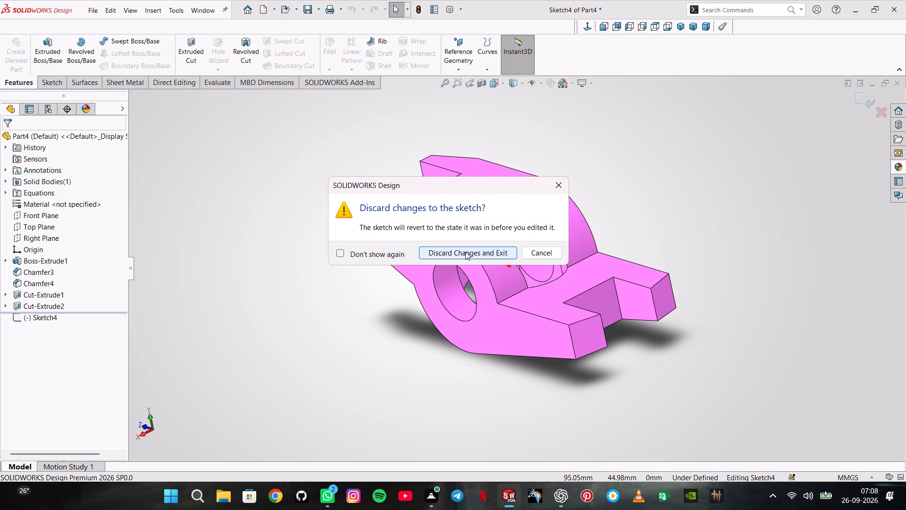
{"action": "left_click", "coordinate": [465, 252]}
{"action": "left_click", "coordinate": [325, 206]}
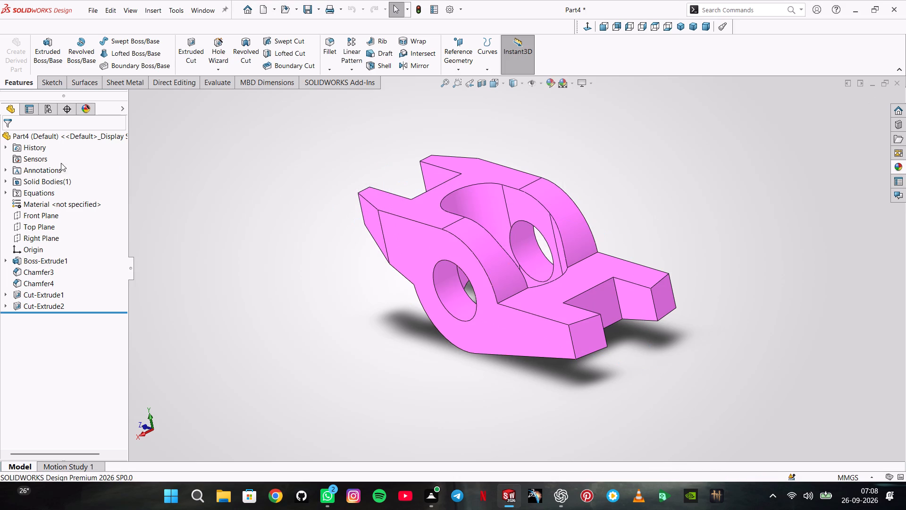
Open Chamfer3 for editing and clear both edges from its items to chamfer.
{"action": "left_click", "coordinate": [23, 268]}
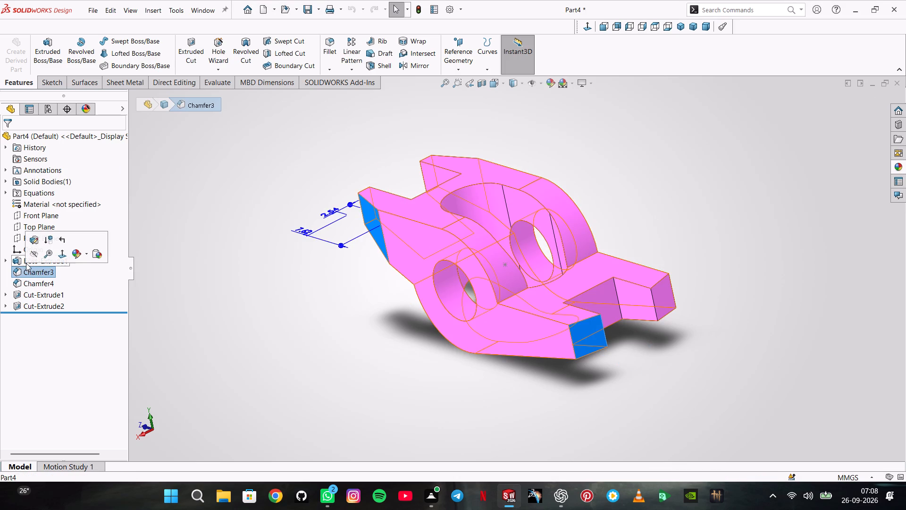
{"action": "left_click", "coordinate": [32, 236]}
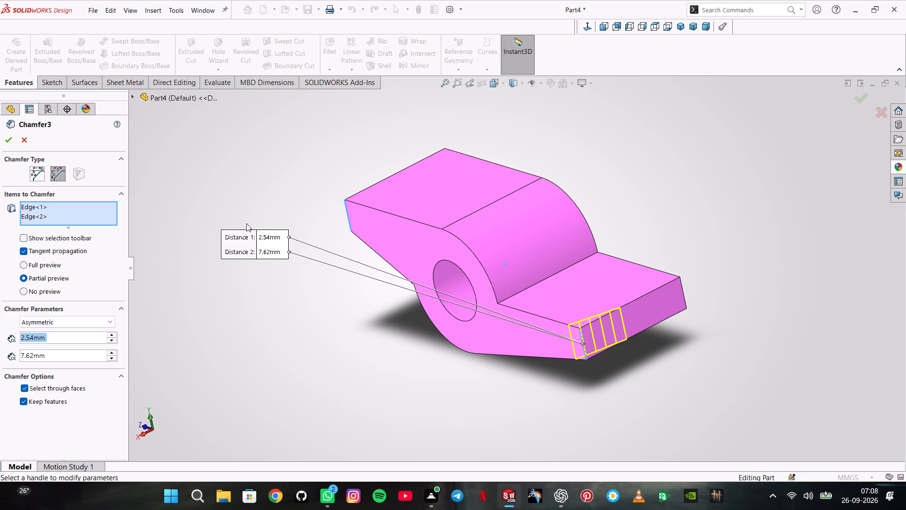
{"action": "middle_click_drag", "start_coordinate": [264, 205], "coordinate": [277, 210]}
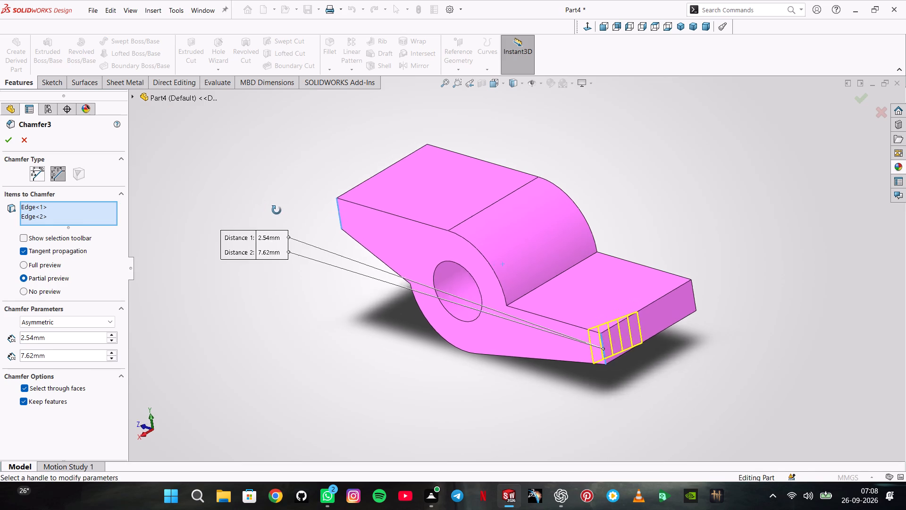
{"action": "middle_click_drag", "start_coordinate": [277, 210], "coordinate": [282, 197]}
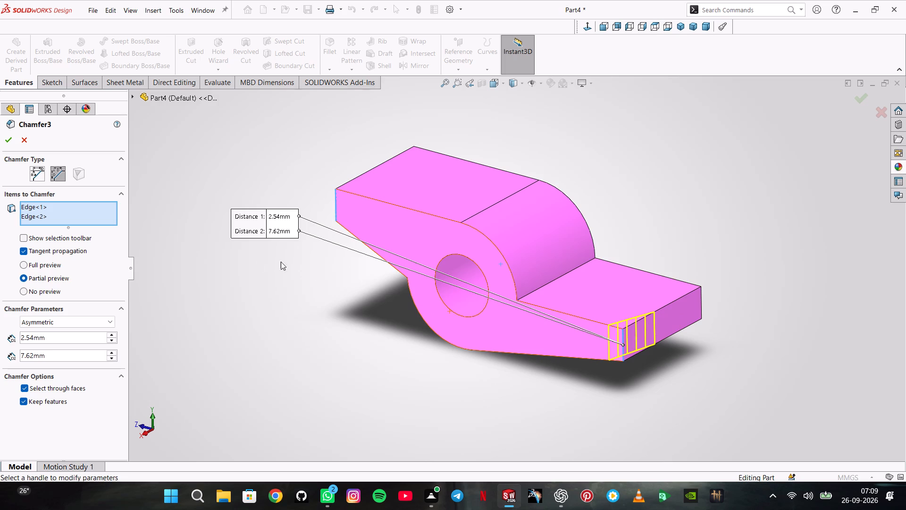
{"action": "left_click", "coordinate": [335, 201]}
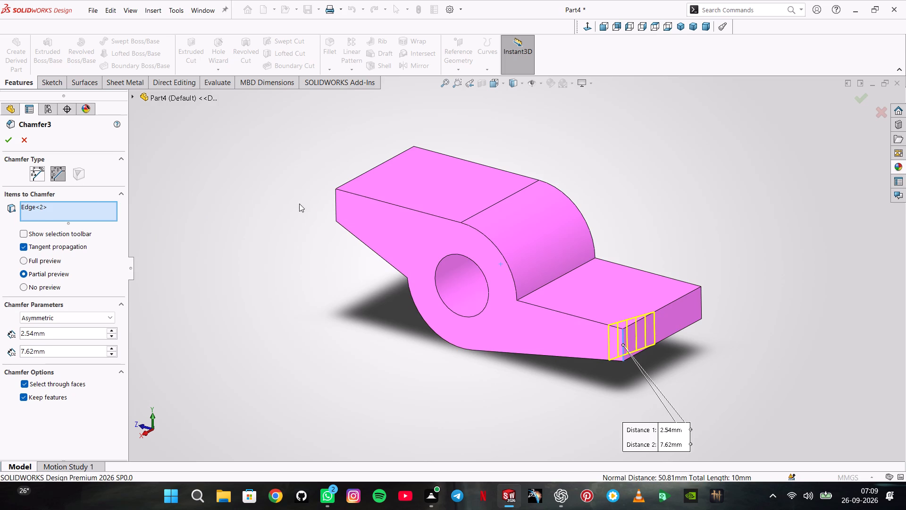
{"action": "left_click", "coordinate": [336, 201]}
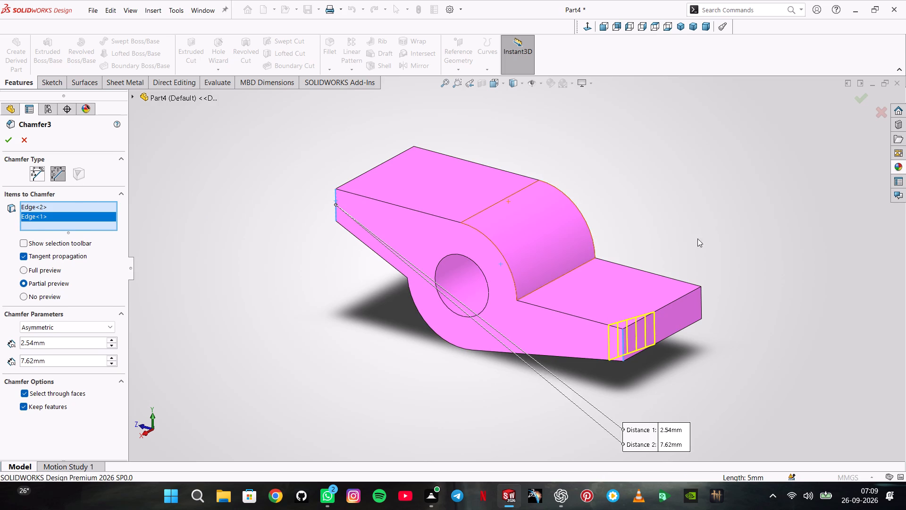
{"action": "right_click", "coordinate": [39, 204]}
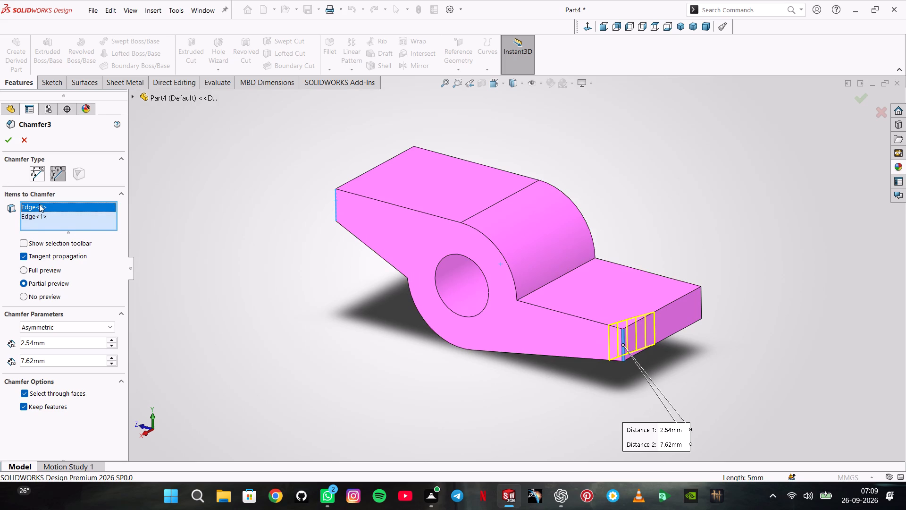
{"action": "left_click", "coordinate": [55, 210]}
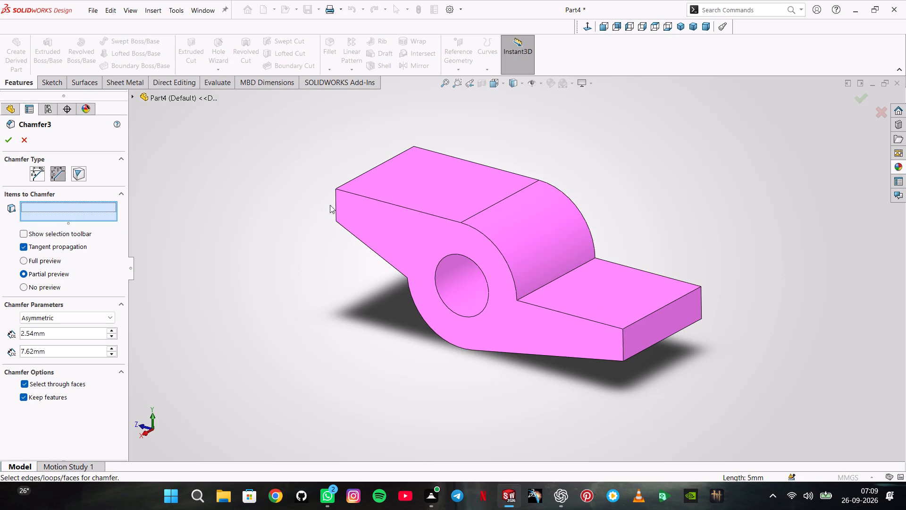
Reassign Chamfer3 to two diagonally opposite vertical end edges: the +X one on the +Z arm and the -X one on the -Z arm.
{"action": "left_click", "coordinate": [335, 202]}
{"action": "scroll", "coordinate": [664, 202], "scroll_direction": "up", "scroll_amount": 1}
{"action": "middle_click_drag", "start_coordinate": [664, 202], "coordinate": [642, 220]}
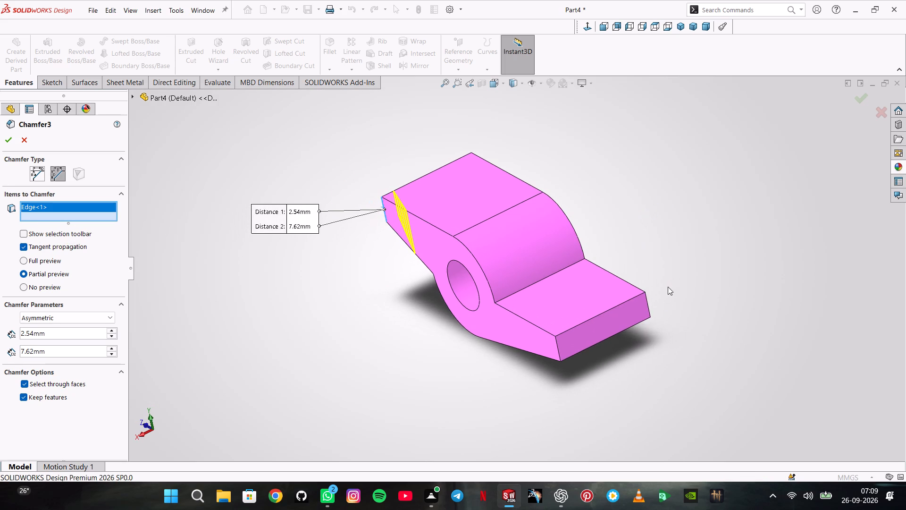
{"action": "left_click", "coordinate": [646, 298]}
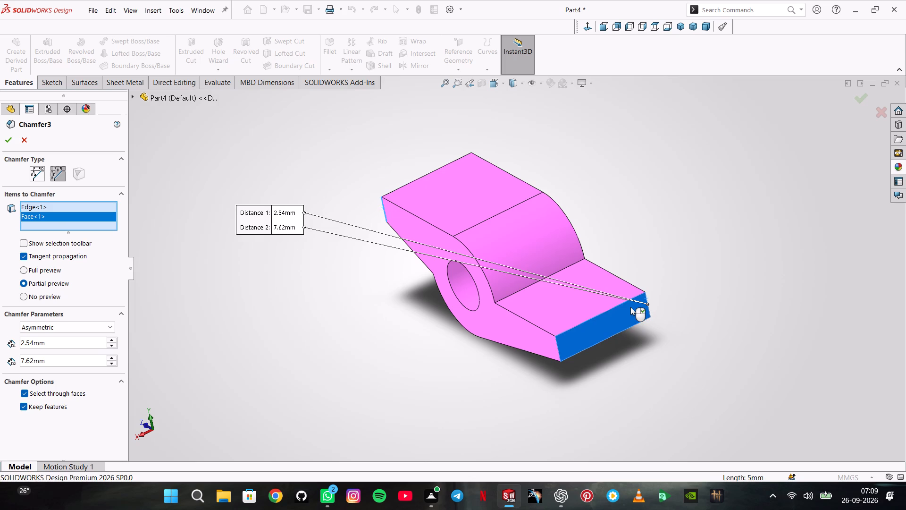
{"action": "right_click", "coordinate": [630, 307]}
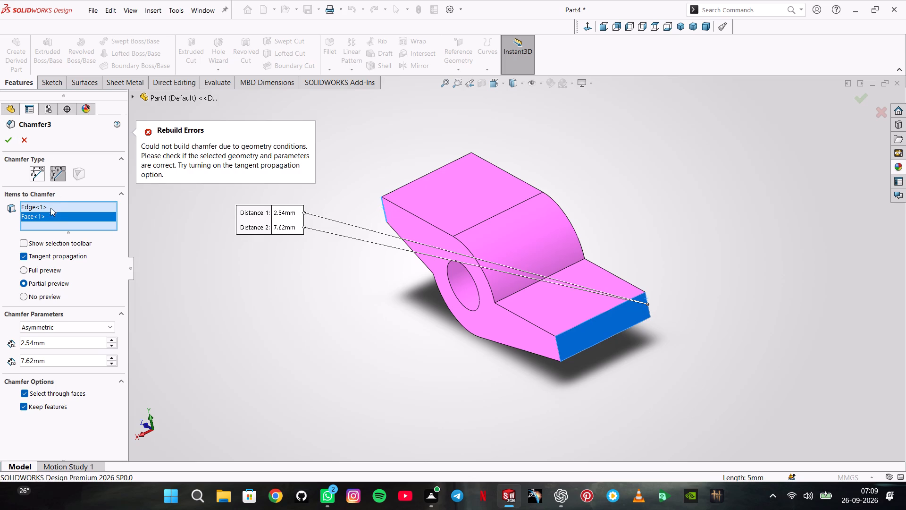
{"action": "right_click", "coordinate": [51, 217]}
{"action": "left_click", "coordinate": [65, 237]}
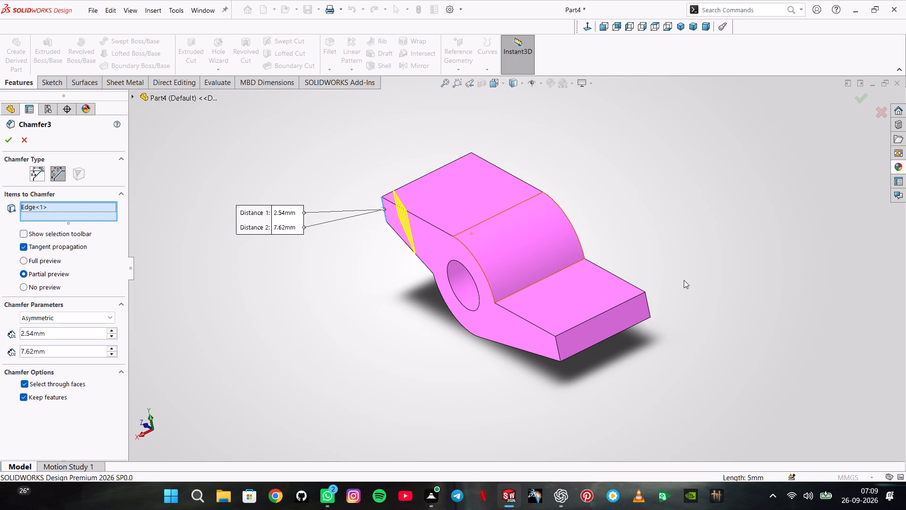
{"action": "middle_click_drag", "start_coordinate": [687, 281], "coordinate": [668, 307]}
{"action": "scroll", "coordinate": [629, 301], "scroll_direction": "up", "scroll_amount": 1}
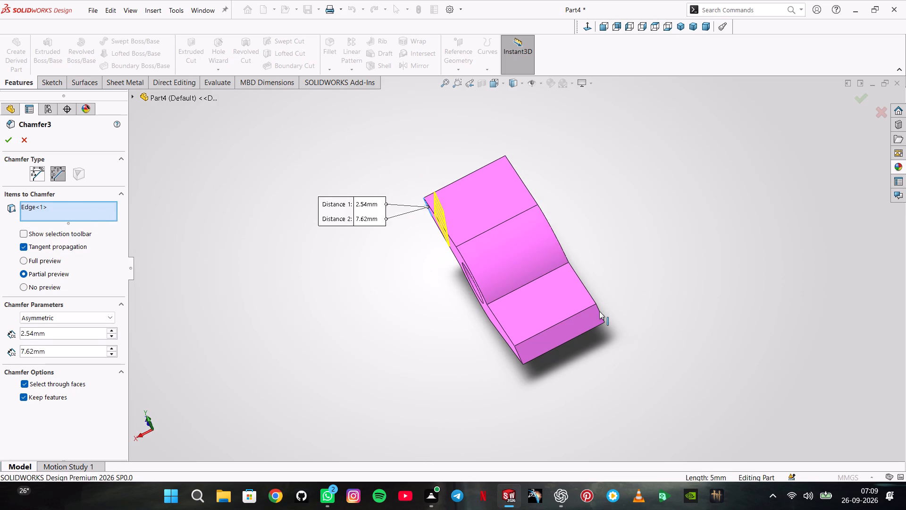
{"action": "left_click", "coordinate": [599, 311]}
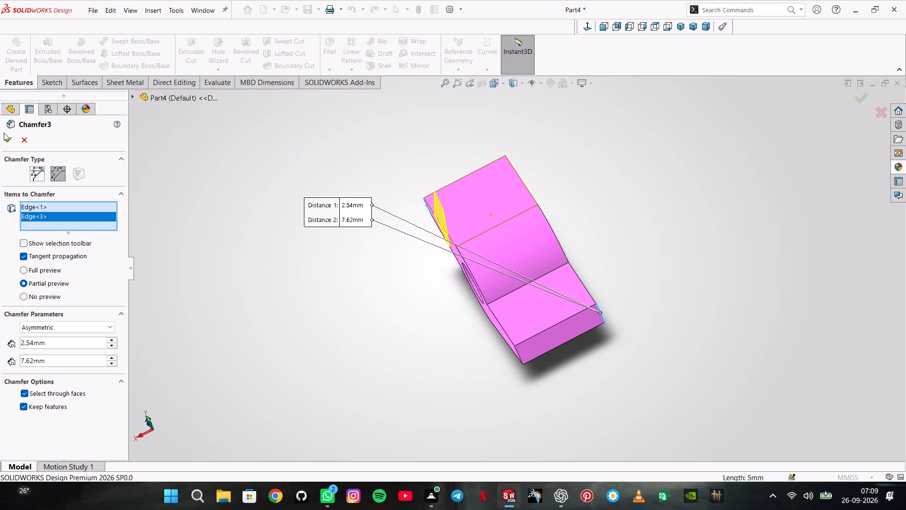
{"action": "left_click", "coordinate": [5, 136]}
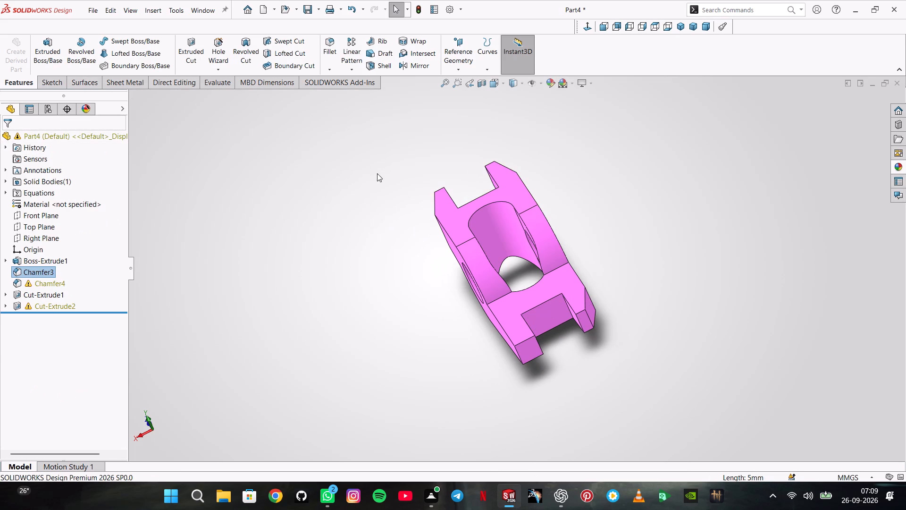
Edit Chamfer4, replacing its edges with the -X vertical end edge of the +Z arm and the +X one of the -Z arm.
{"action": "middle_click_drag", "start_coordinate": [412, 183], "coordinate": [459, 178]}
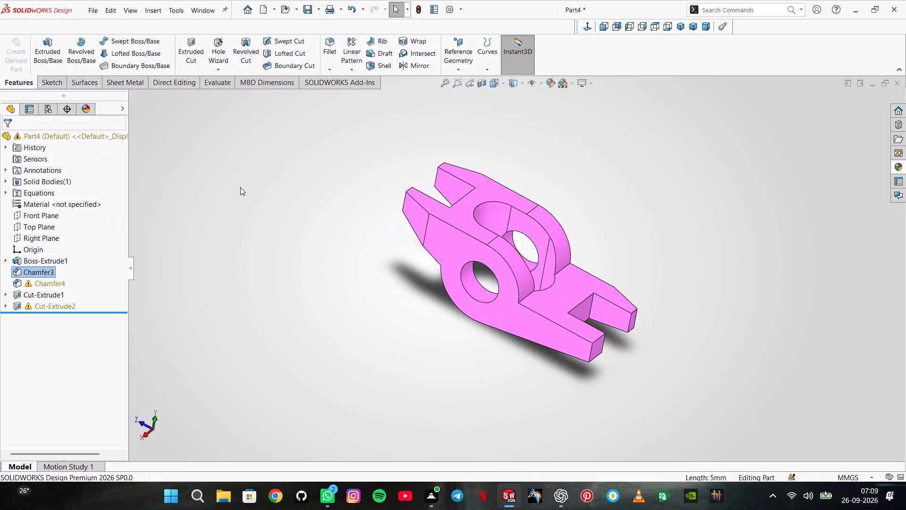
{"action": "right_click", "coordinate": [54, 281]}
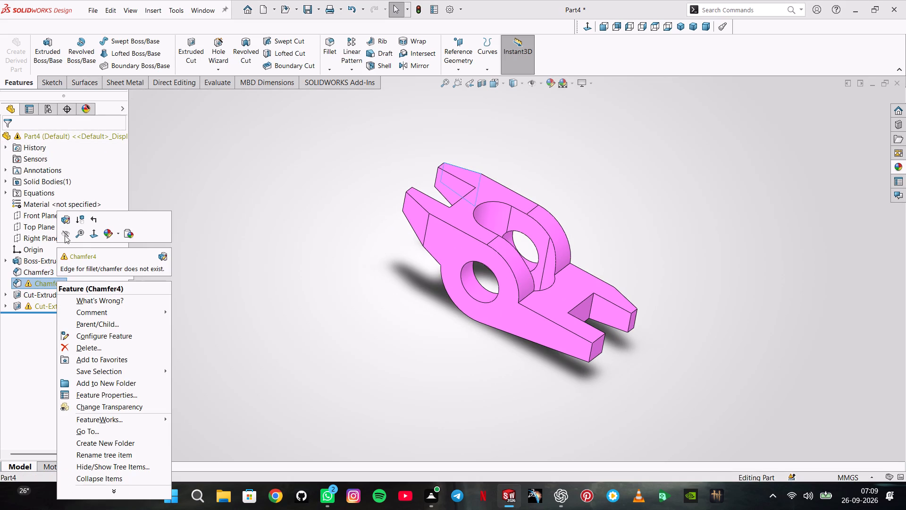
{"action": "left_click", "coordinate": [63, 221]}
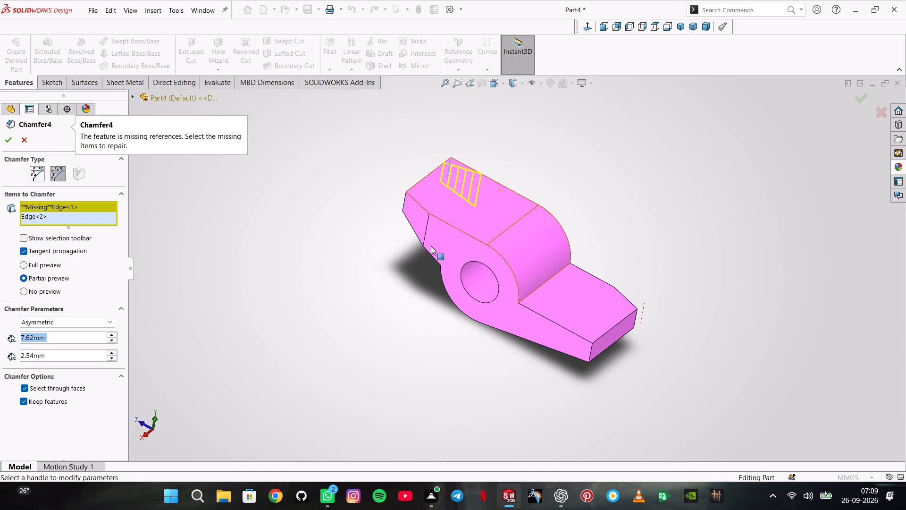
{"action": "right_click", "coordinate": [43, 207]}
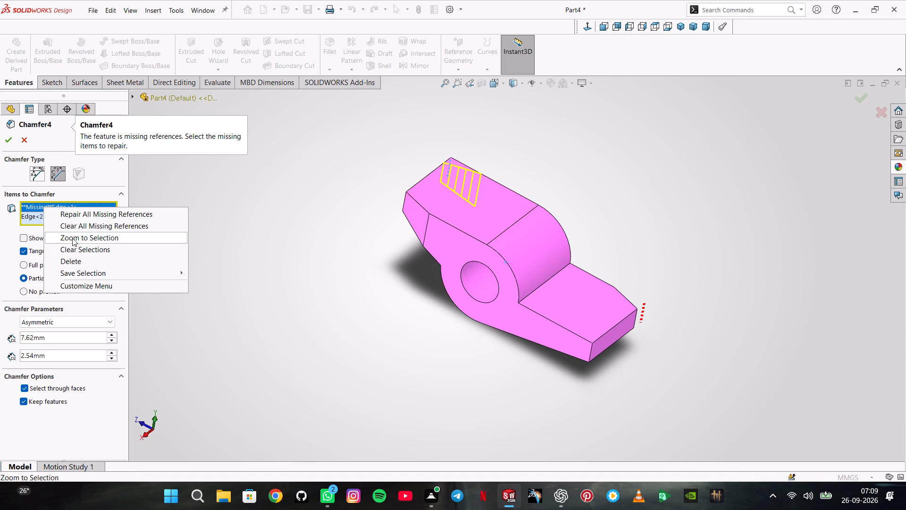
{"action": "left_click", "coordinate": [83, 264]}
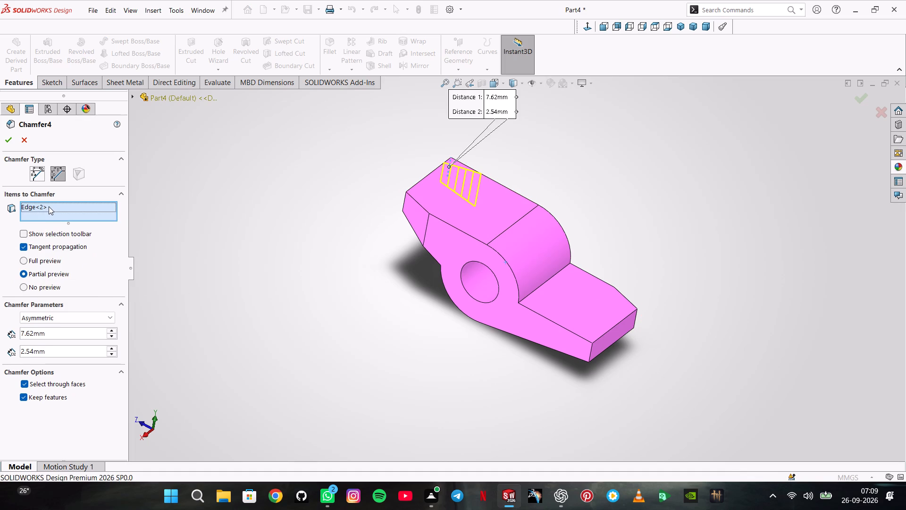
{"action": "right_click", "coordinate": [49, 206]}
{"action": "left_click", "coordinate": [71, 215]}
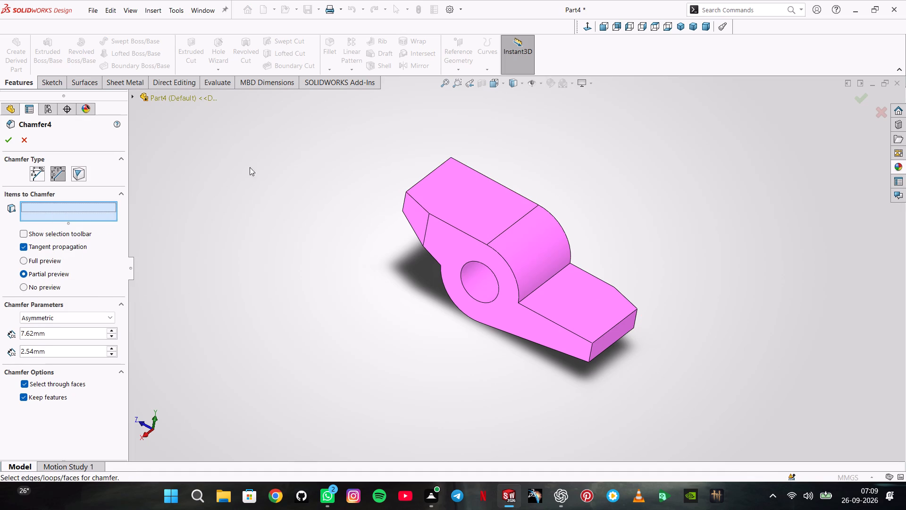
{"action": "scroll", "coordinate": [346, 132], "scroll_direction": "up", "scroll_amount": 1}
{"action": "middle_click_drag", "start_coordinate": [347, 132], "coordinate": [418, 244]}
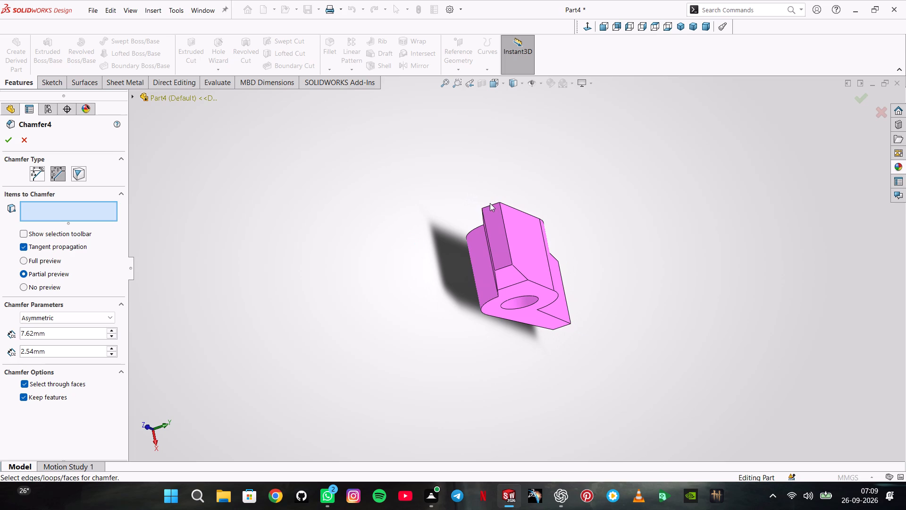
{"action": "left_click", "coordinate": [491, 205]}
{"action": "middle_click_drag", "start_coordinate": [647, 287], "coordinate": [568, 204]}
{"action": "scroll", "coordinate": [570, 255], "scroll_direction": "down", "scroll_amount": 3}
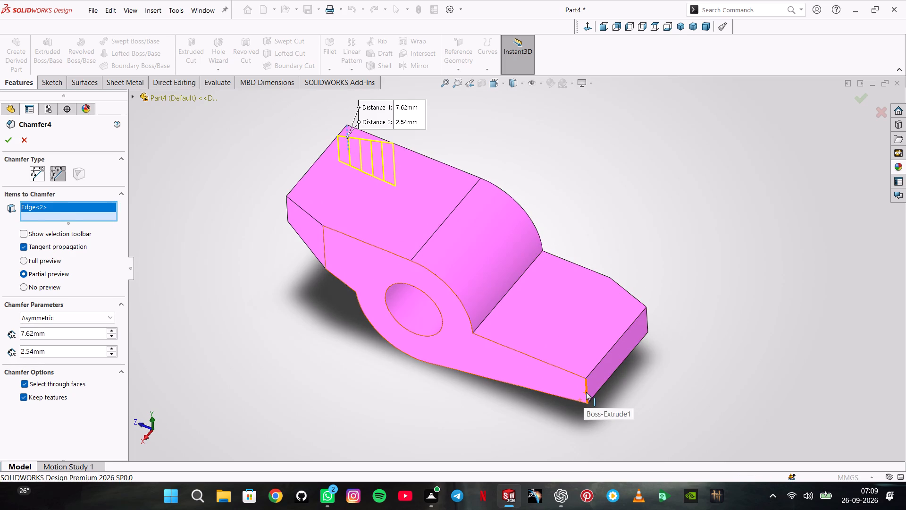
{"action": "left_click", "coordinate": [586, 392]}
{"action": "left_click", "coordinate": [4, 142]}
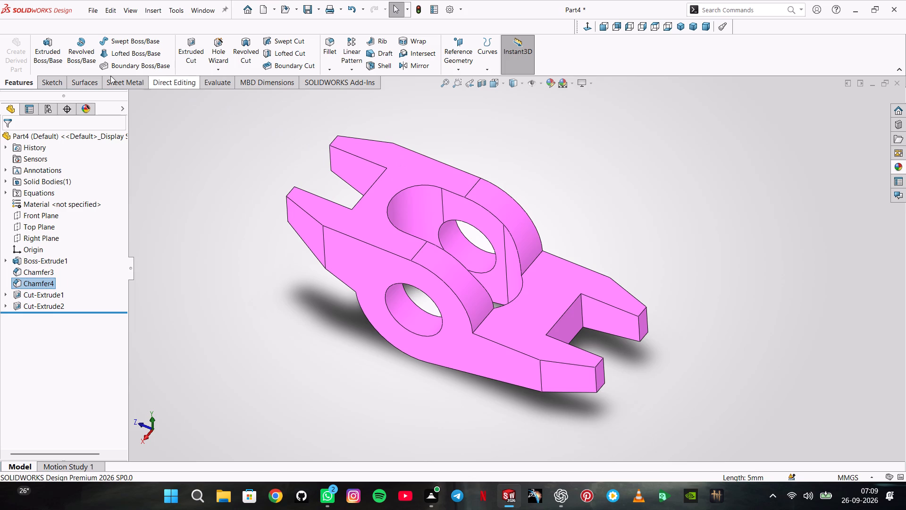
Start a sketch on the Right Plane and draw circles of about 3.41 mm radius on the +Z arm and 2.58 mm on the -Z arm.
{"action": "left_click", "coordinate": [46, 237]}
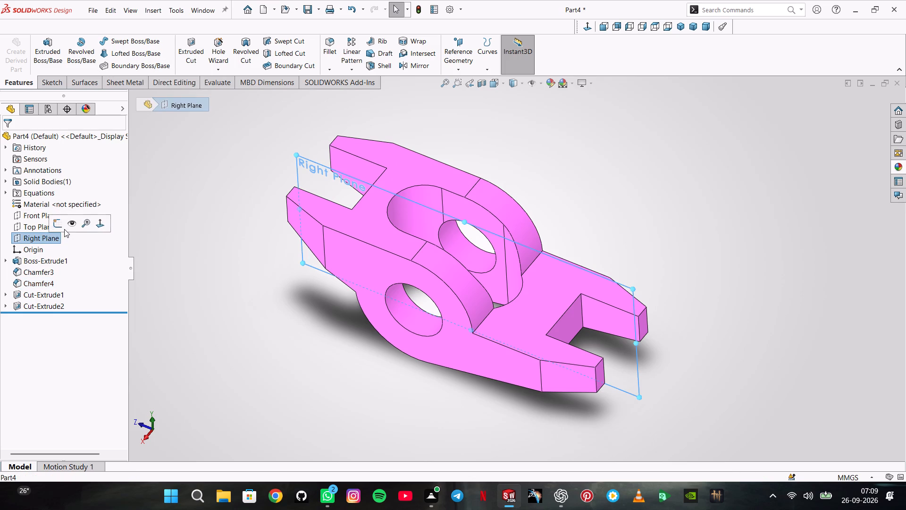
{"action": "left_click", "coordinate": [60, 224]}
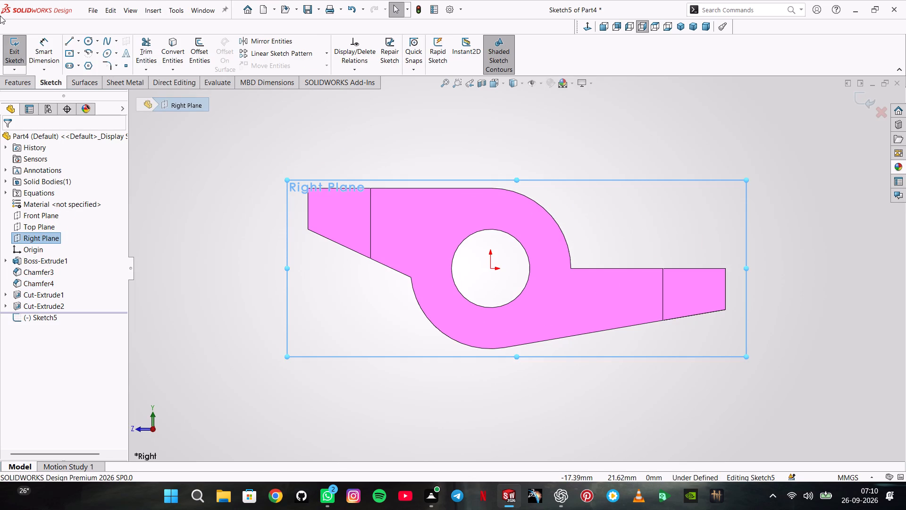
{"action": "left_click", "coordinate": [83, 36]}
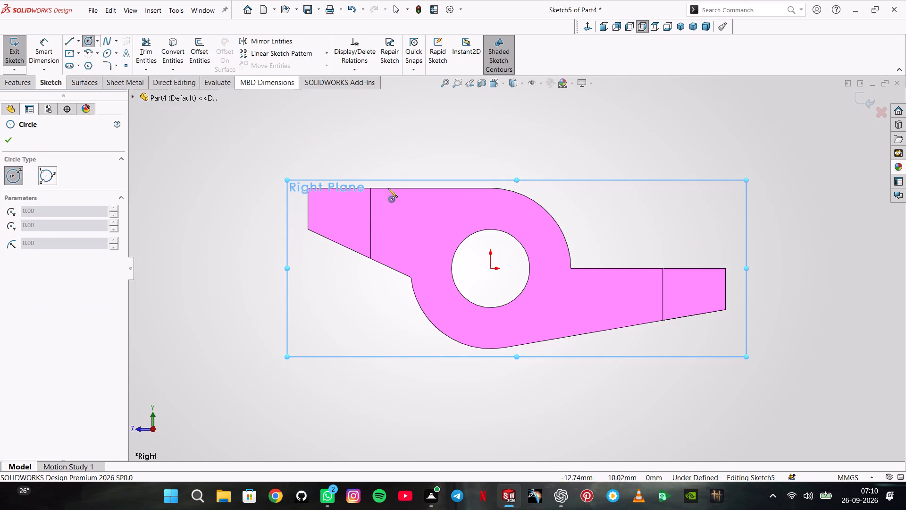
{"action": "left_click", "coordinate": [344, 212]}
{"action": "left_click", "coordinate": [354, 238]}
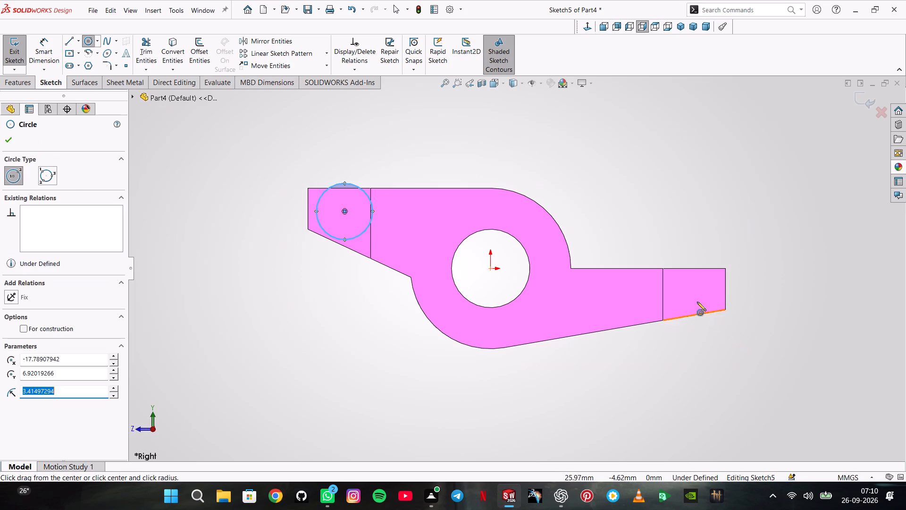
{"action": "left_click_drag", "start_coordinate": [701, 290], "coordinate": [696, 292]}
{"action": "left_click", "coordinate": [683, 302]}
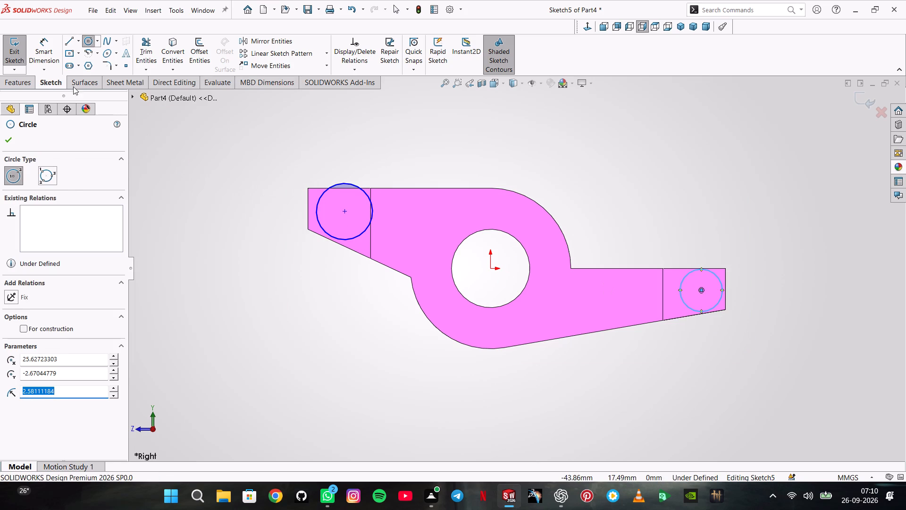
Dimension the +Z arm circle's diameter as 3.18 mm.
{"action": "left_click", "coordinate": [42, 50]}
{"action": "left_click", "coordinate": [317, 219]}
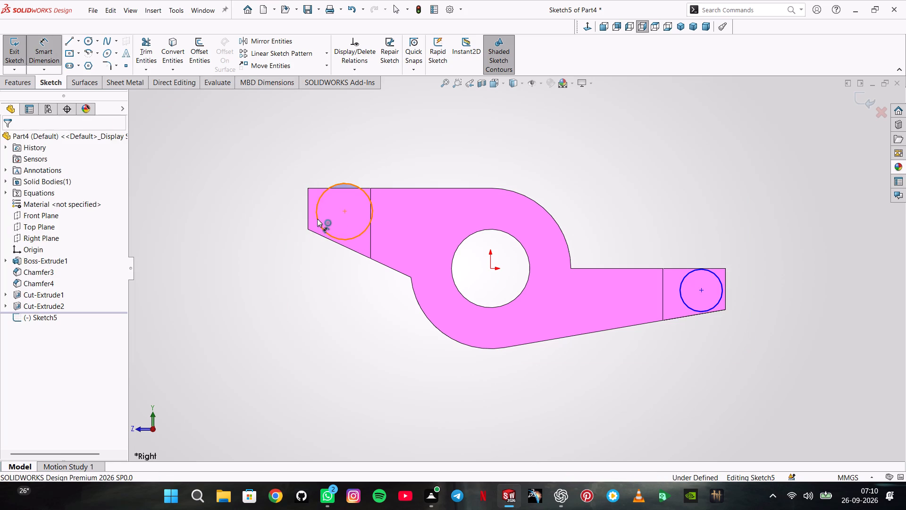
{"action": "left_click", "coordinate": [279, 216]}
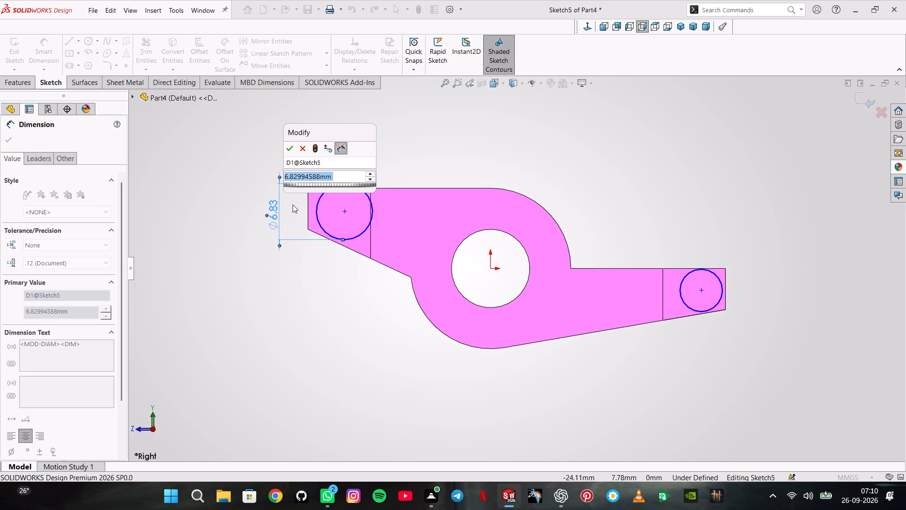
{"action": "type", "text": "3.18"}
{"action": "key", "text": "Return"}
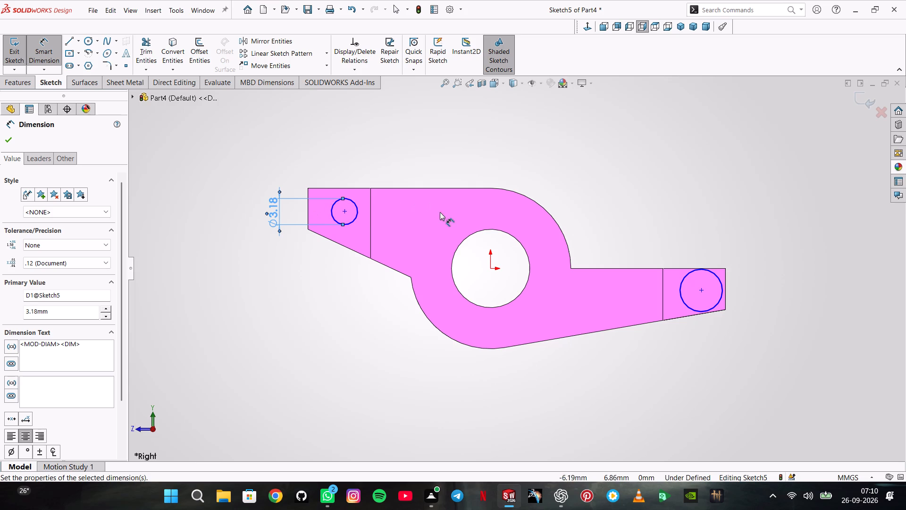
Dimension the +Z arm circle's center 2.54 mm from the arm's vertical end edge.
{"action": "left_click", "coordinate": [345, 210]}
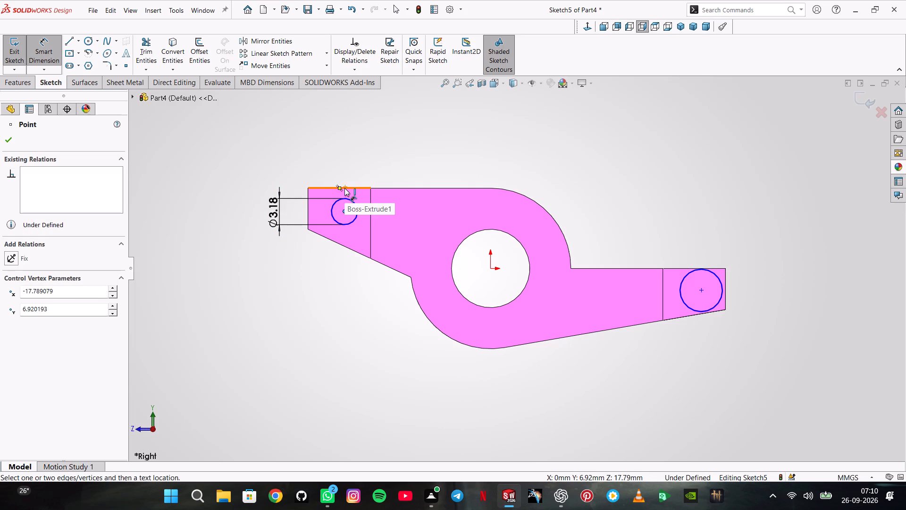
{"action": "left_click", "coordinate": [307, 197]}
{"action": "left_click", "coordinate": [329, 161]}
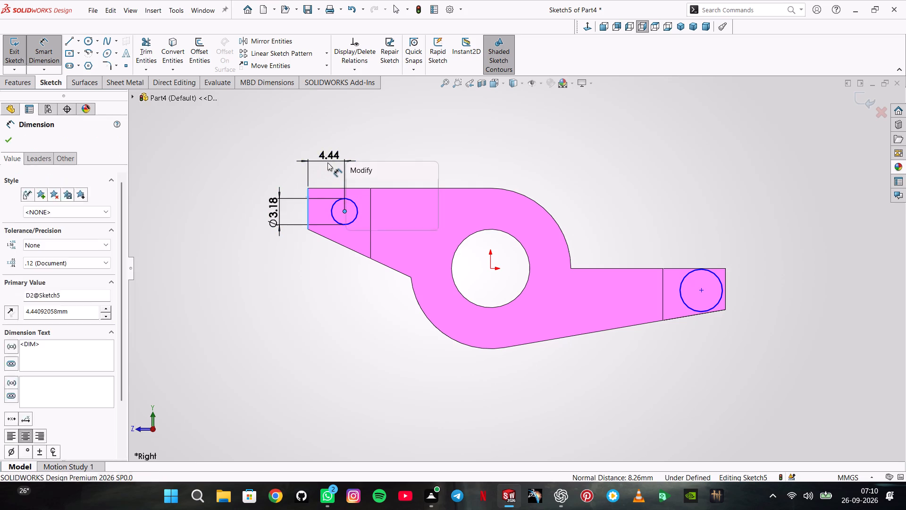
{"action": "type", "text": "2.54"}
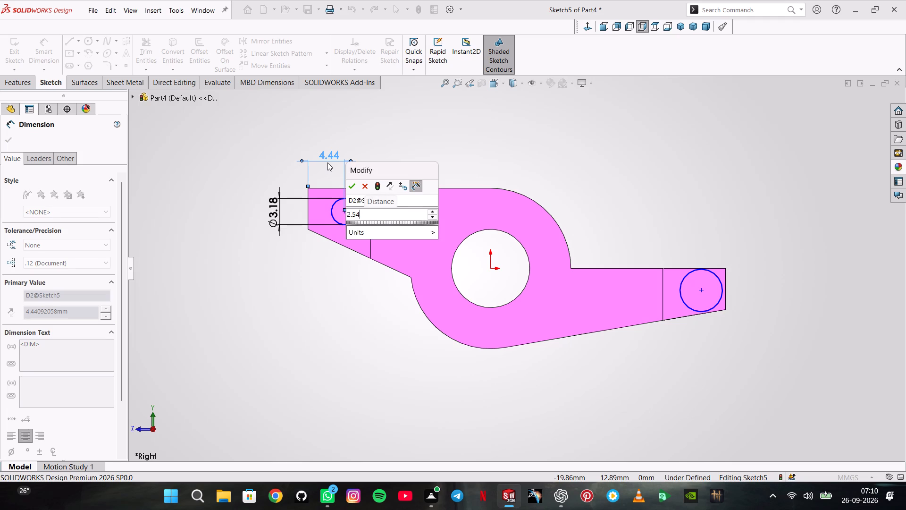
{"action": "key", "text": "Return"}
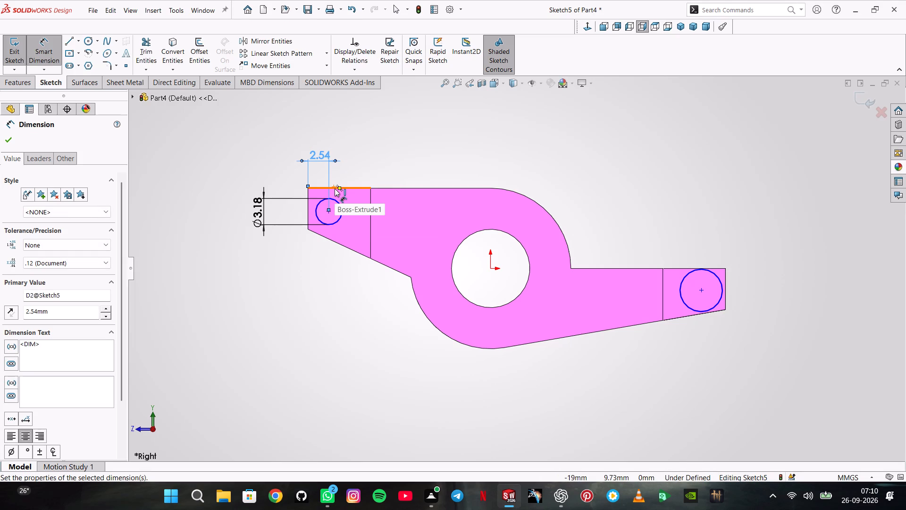
Dimension the +Z arm circle's center 2.54 mm below the arm's top edge.
{"action": "scroll", "coordinate": [334, 192], "scroll_direction": "down", "scroll_amount": 4}
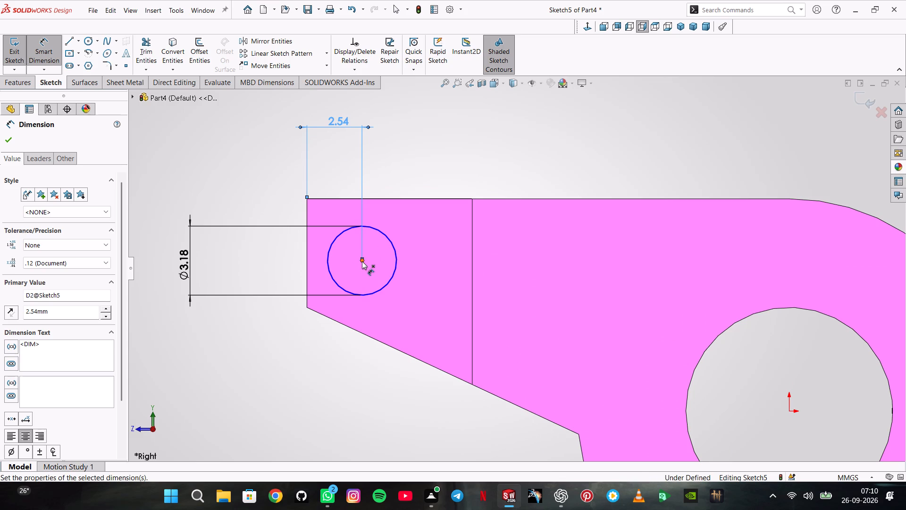
{"action": "left_click", "coordinate": [361, 261]}
{"action": "left_click", "coordinate": [332, 197]}
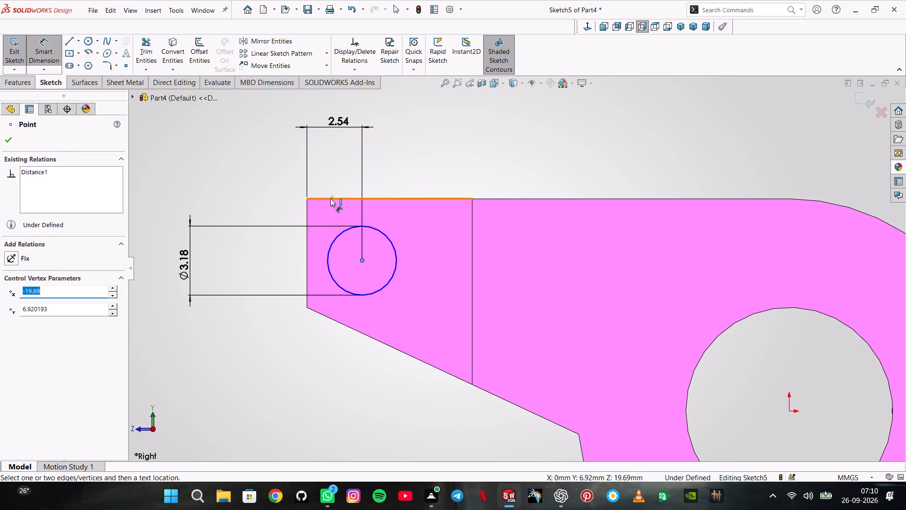
{"action": "left_click", "coordinate": [330, 198]}
{"action": "left_click", "coordinate": [256, 218]}
{"action": "key", "text": "5"}
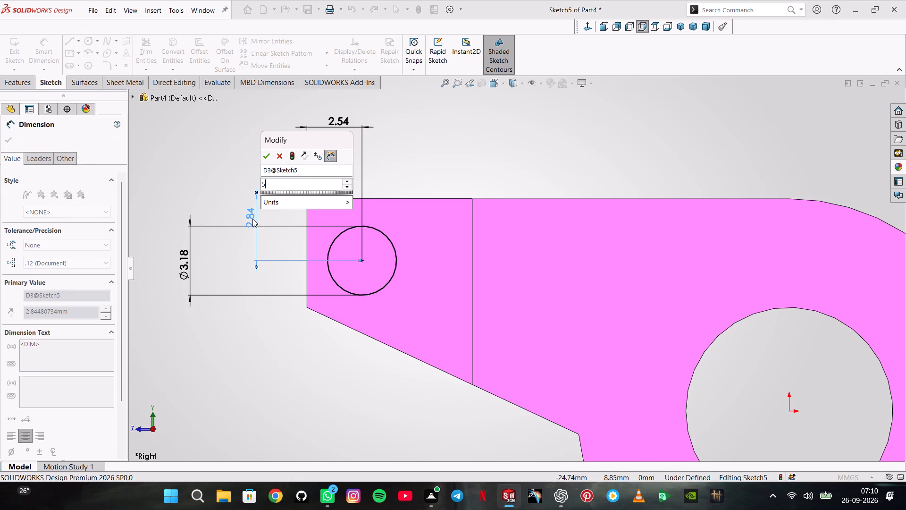
{"action": "key", "text": "BackSpace"}
{"action": "type", "text": "2.54"}
{"action": "key", "text": "Return"}
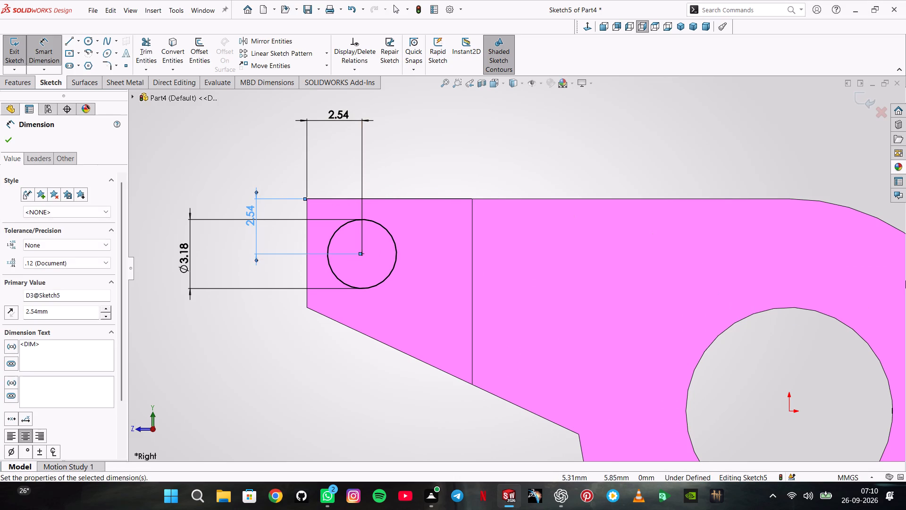
Add an Equal relation between the +Z arm circle and the -Z arm circle.
{"action": "scroll", "coordinate": [905, 280], "scroll_direction": "up", "scroll_amount": 4}
{"action": "scroll", "coordinate": [720, 295], "scroll_direction": "up", "scroll_amount": 4}
{"action": "scroll", "coordinate": [843, 329], "scroll_direction": "up", "scroll_amount": 2}
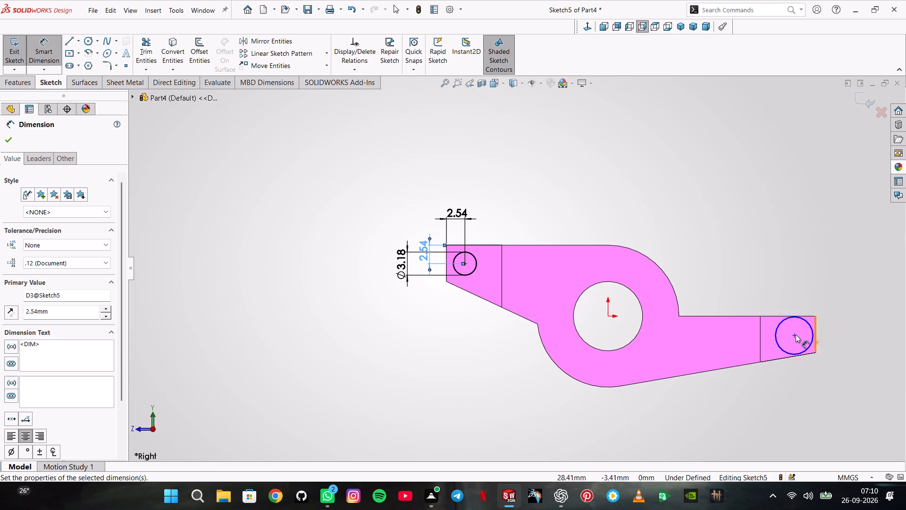
{"action": "key", "text": "Escape"}
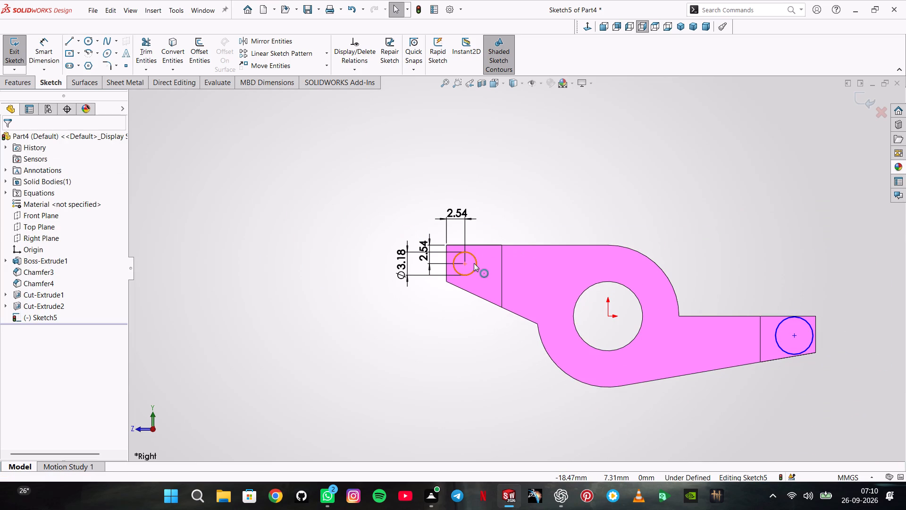
{"action": "left_click", "coordinate": [475, 263]}
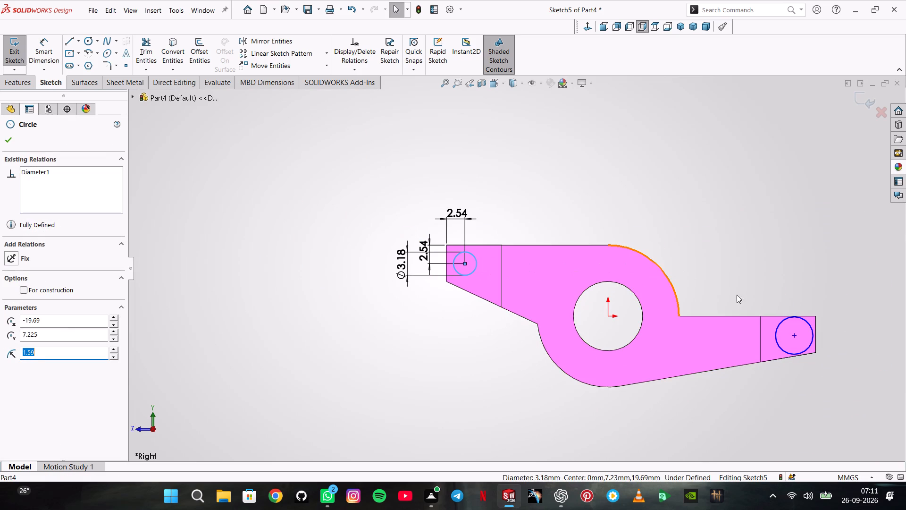
{"action": "left_click", "coordinate": [776, 334], "text": "shift"}
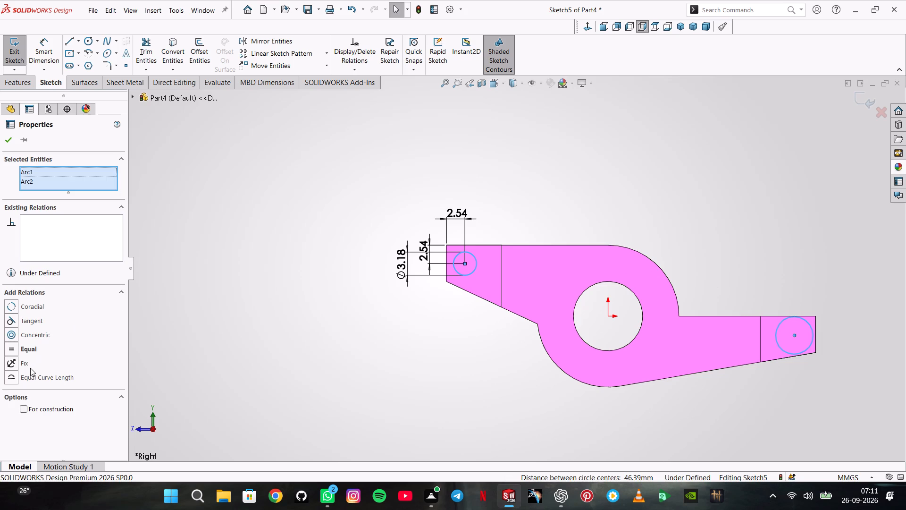
{"action": "left_click", "coordinate": [33, 354]}
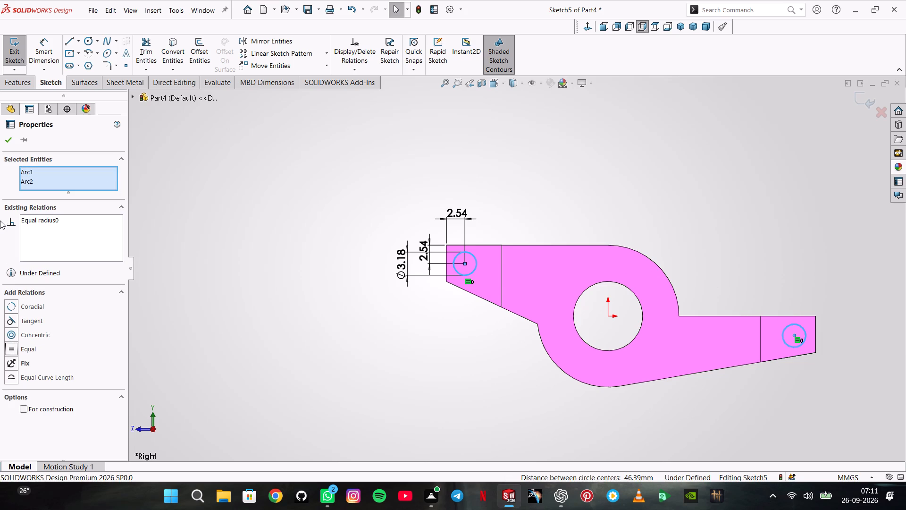
{"action": "left_click", "coordinate": [8, 145]}
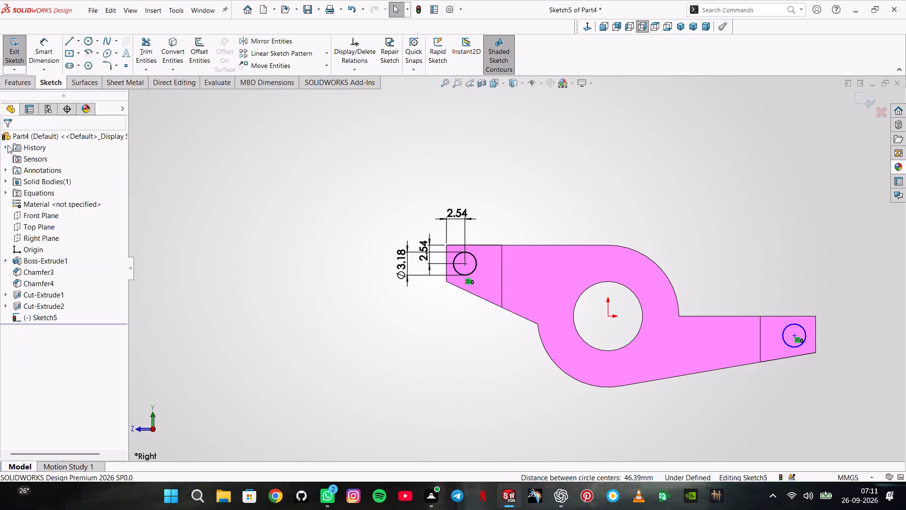
Dimension the -Z arm circle's center 2.54 mm below the arm's top edge.
{"action": "left_click", "coordinate": [34, 54]}
{"action": "left_click", "coordinate": [797, 334]}
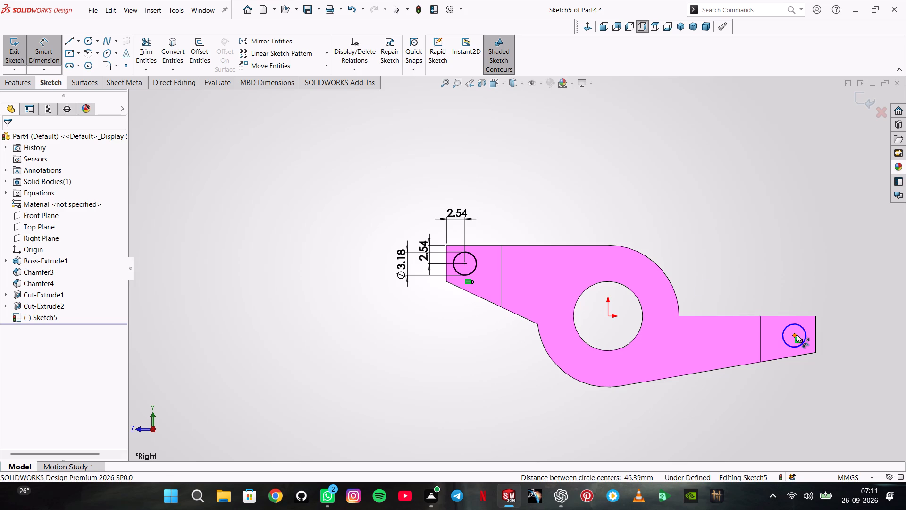
{"action": "left_click", "coordinate": [801, 316]}
{"action": "left_click", "coordinate": [840, 327]}
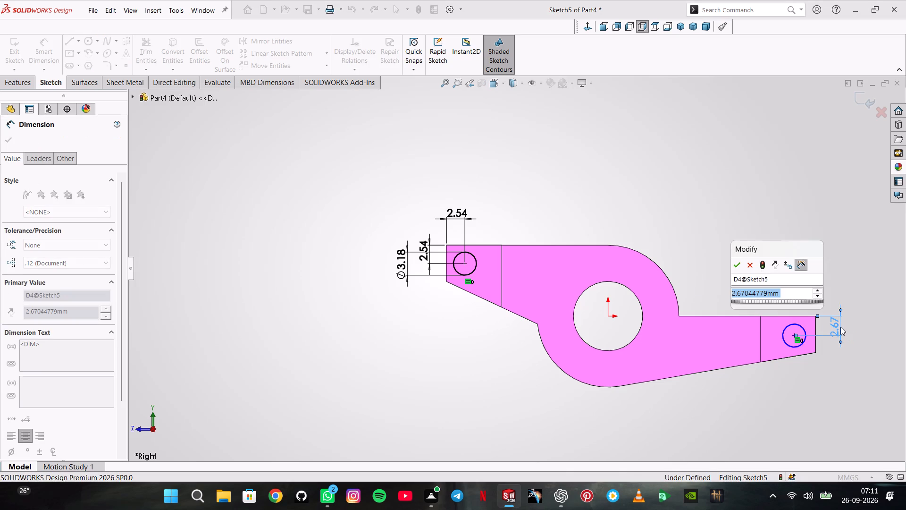
{"action": "type", "text": "2.54"}
{"action": "key", "text": "Return"}
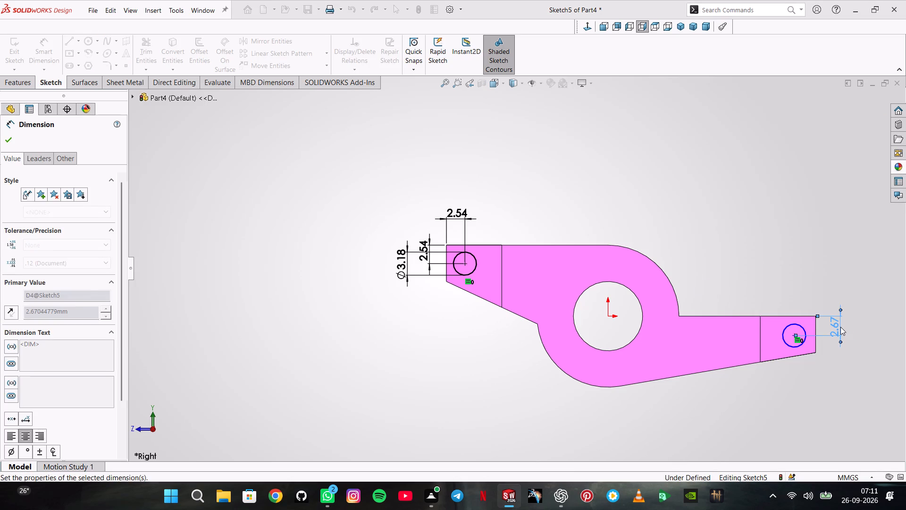
Dimension the -Z arm circle's center 2.54 mm from the arm's vertical end edge.
{"action": "scroll", "coordinate": [785, 334], "scroll_direction": "down", "scroll_amount": 5}
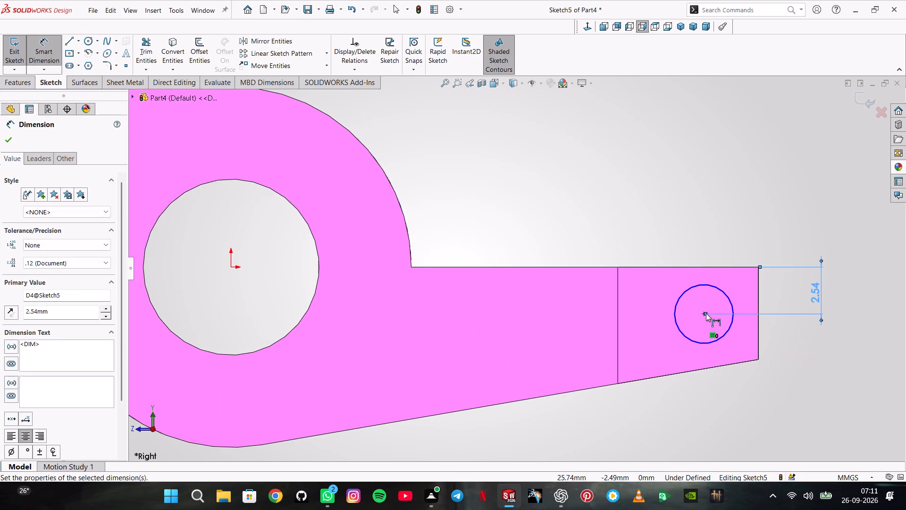
{"action": "left_click", "coordinate": [703, 314]}
{"action": "left_click", "coordinate": [757, 294]}
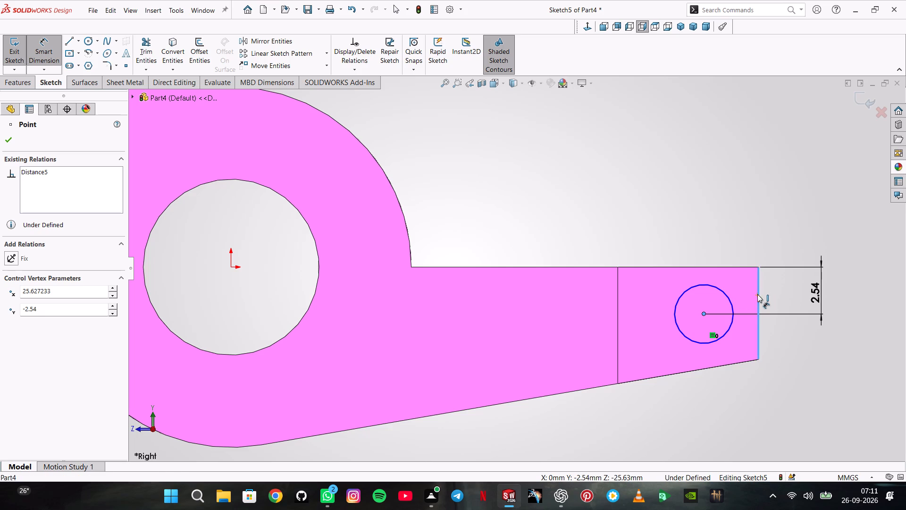
{"action": "left_click", "coordinate": [725, 233]}
{"action": "type", "text": "2.54"}
{"action": "key", "text": "Return"}
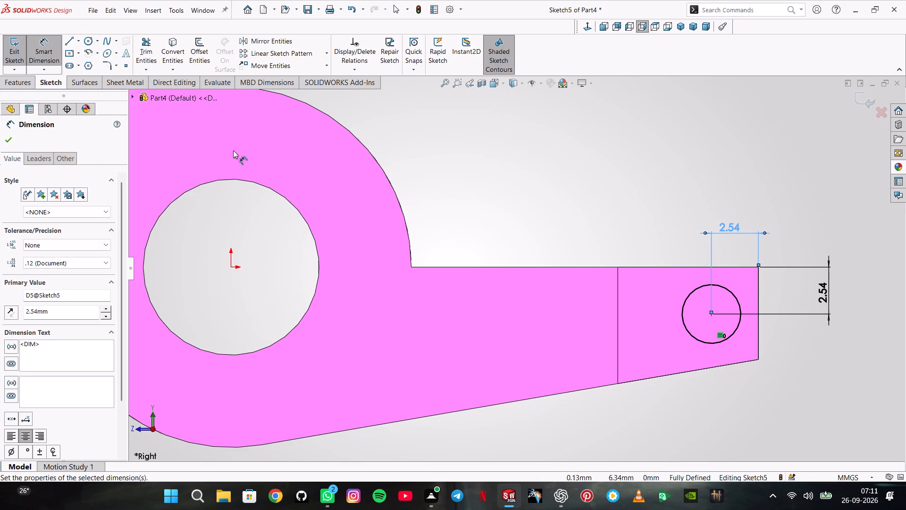
{"action": "left_click", "coordinate": [13, 142]}
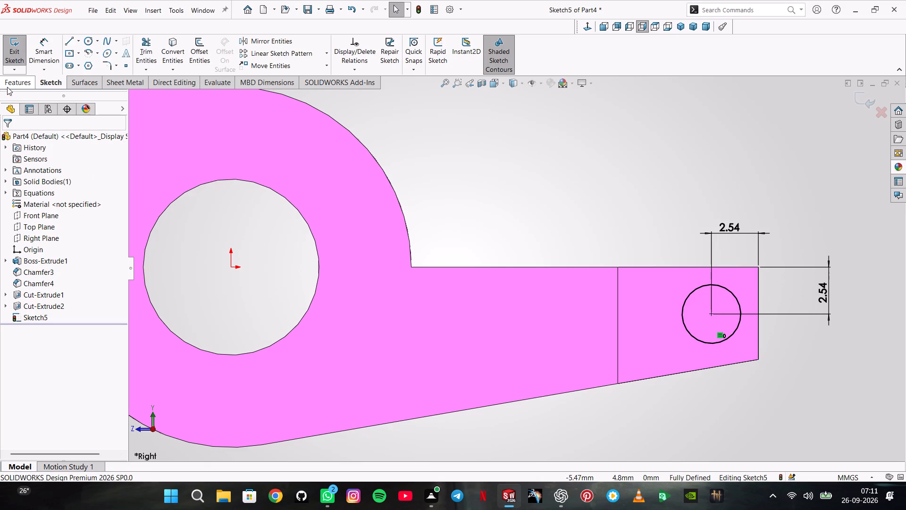
Extrude-cut the two arm-end circles Through All - Both from the sketch plane.
{"action": "left_click", "coordinate": [7, 86]}
{"action": "left_click", "coordinate": [184, 48]}
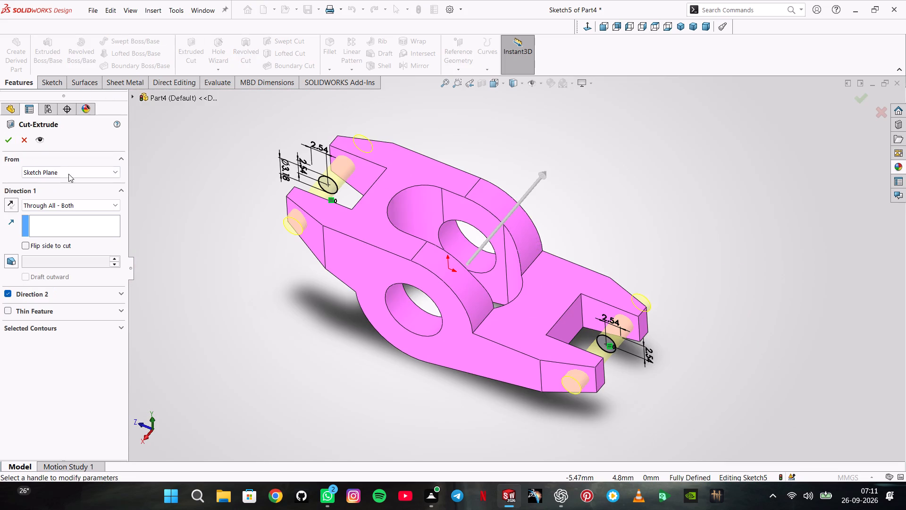
{"action": "left_click", "coordinate": [3, 140]}
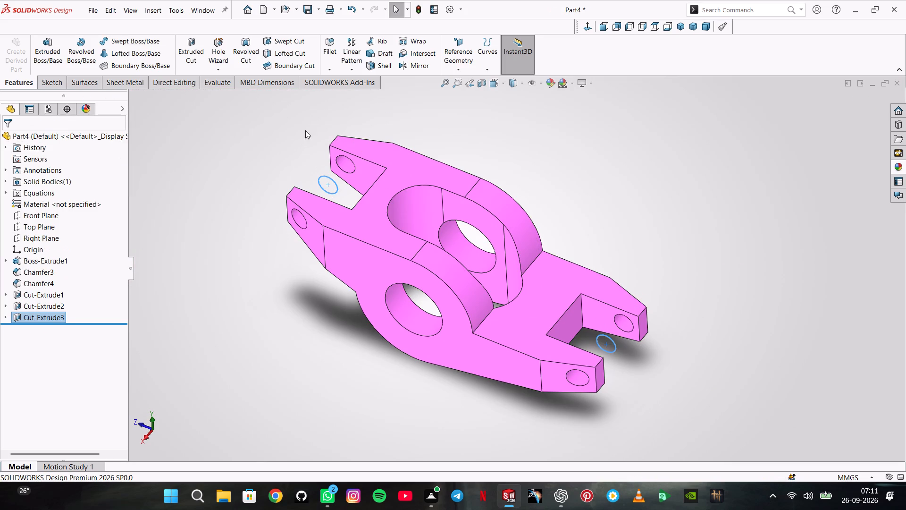
{"action": "left_click", "coordinate": [274, 123]}
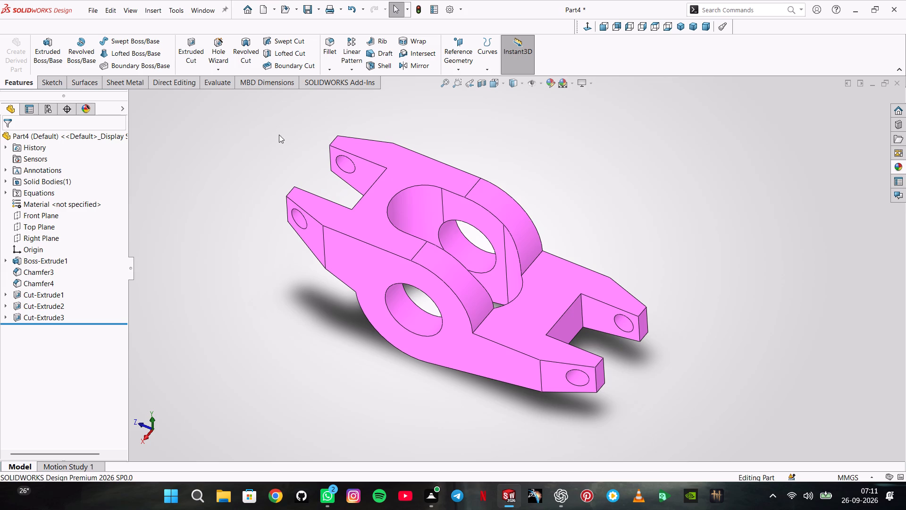
Save the part as Rocker Arm in the V6 ENGINE ASSEMBLY folder, as a SOLIDWORKS Part file.
{"action": "left_click", "coordinate": [682, 24]}
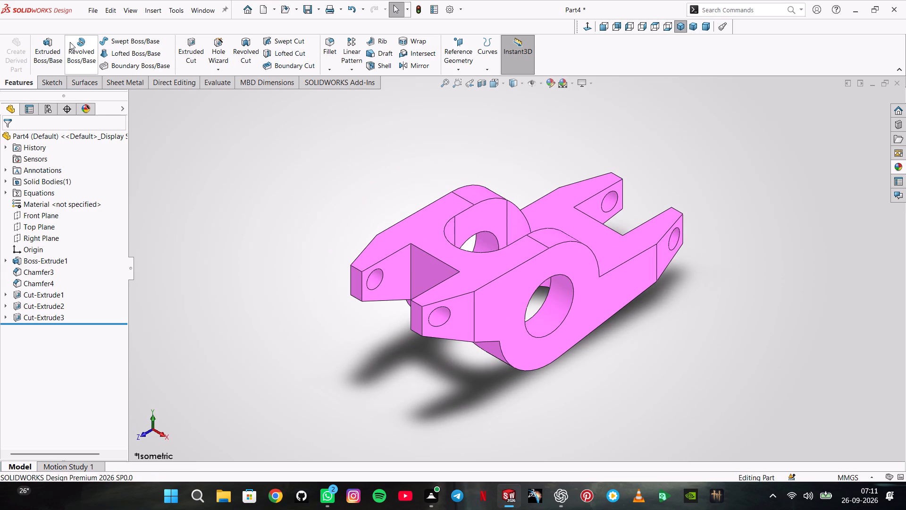
{"action": "left_click", "coordinate": [309, 6]}
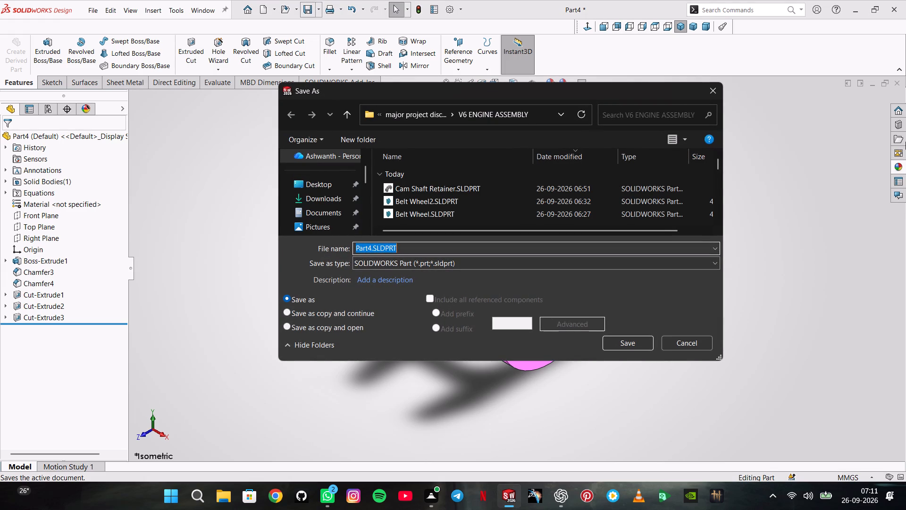
{"action": "type", "text": "Ri"}
{"action": "key", "text": "equal"}
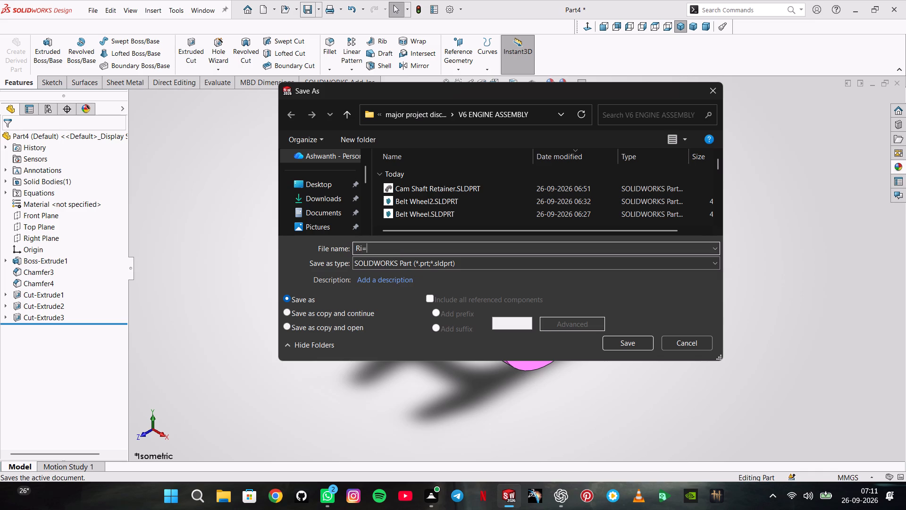
{"action": "key", "text": "BackSpace"}
{"action": "key", "text": "BackSpace"}
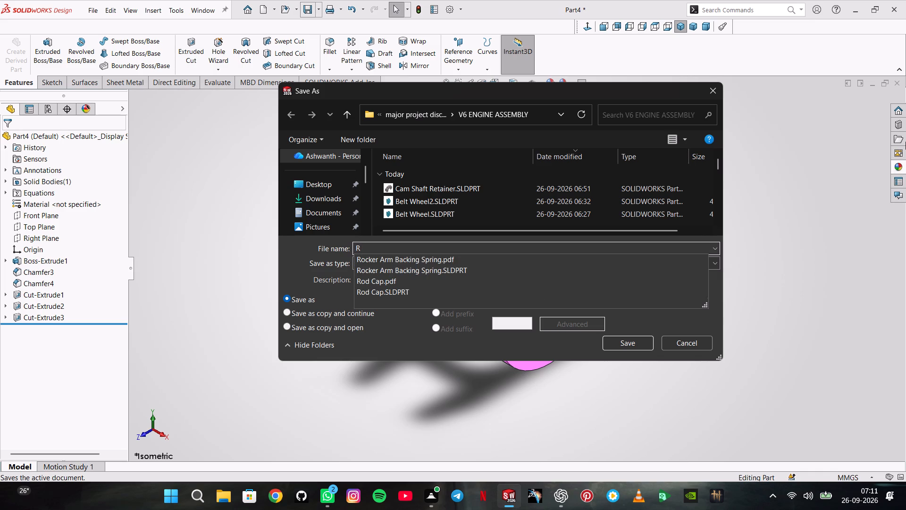
{"action": "type", "text": "ocker Arm"}
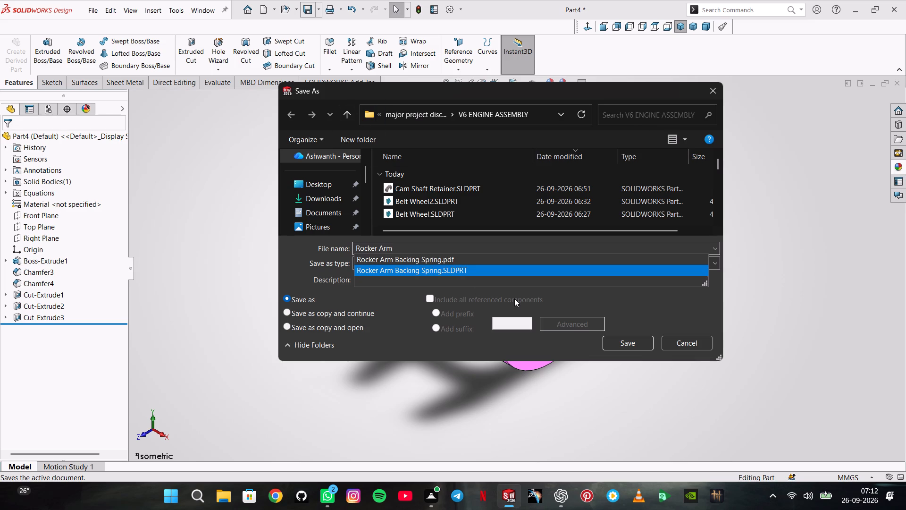
{"action": "left_click", "coordinate": [625, 338]}
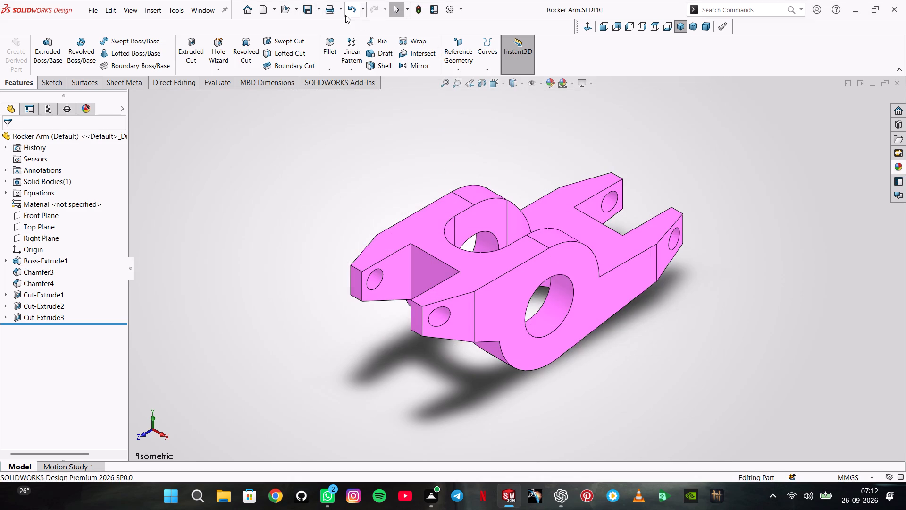
Save a PDF version of the part as Rocker Arm.pdf in the V6 ENGINE ASSEMBLY folder.
{"action": "left_click", "coordinate": [318, 7]}
{"action": "left_click", "coordinate": [325, 40]}
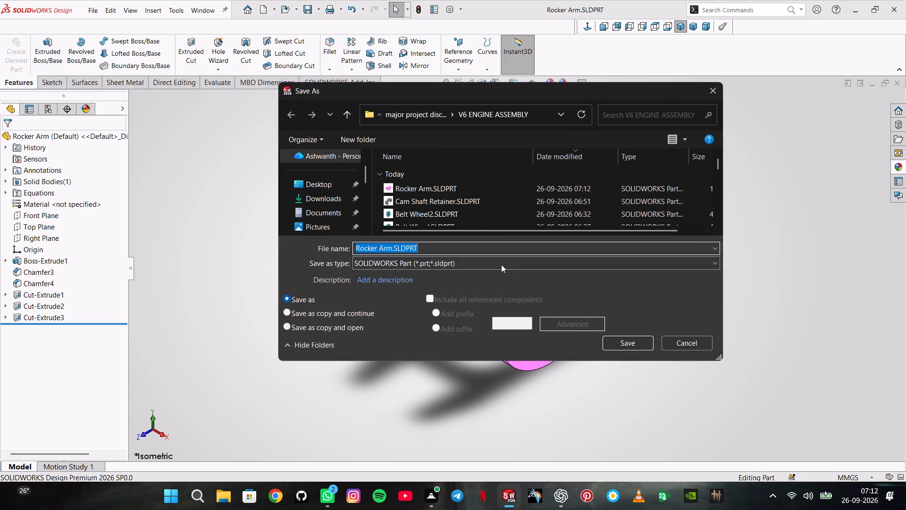
{"action": "left_click", "coordinate": [501, 264]}
{"action": "left_click", "coordinate": [477, 84]}
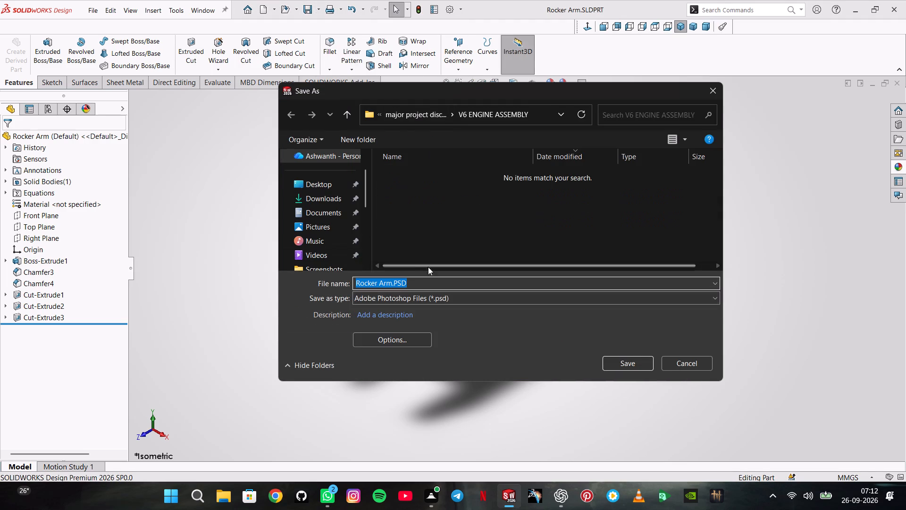
{"action": "left_click", "coordinate": [446, 298]}
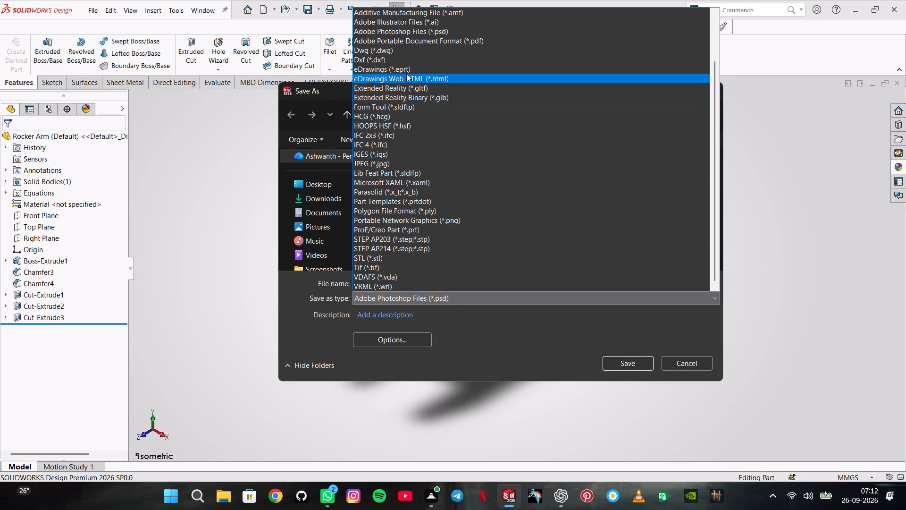
{"action": "left_click", "coordinate": [429, 40]}
{"action": "left_click", "coordinate": [629, 358]}
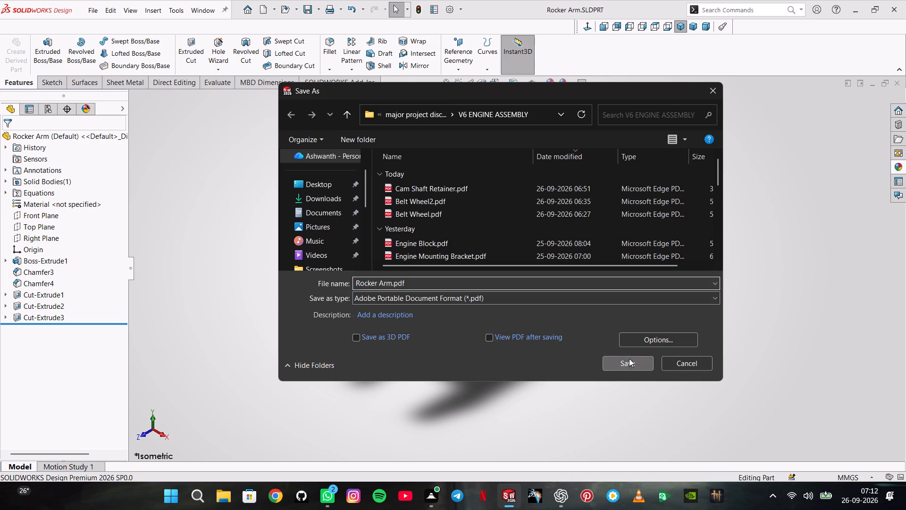